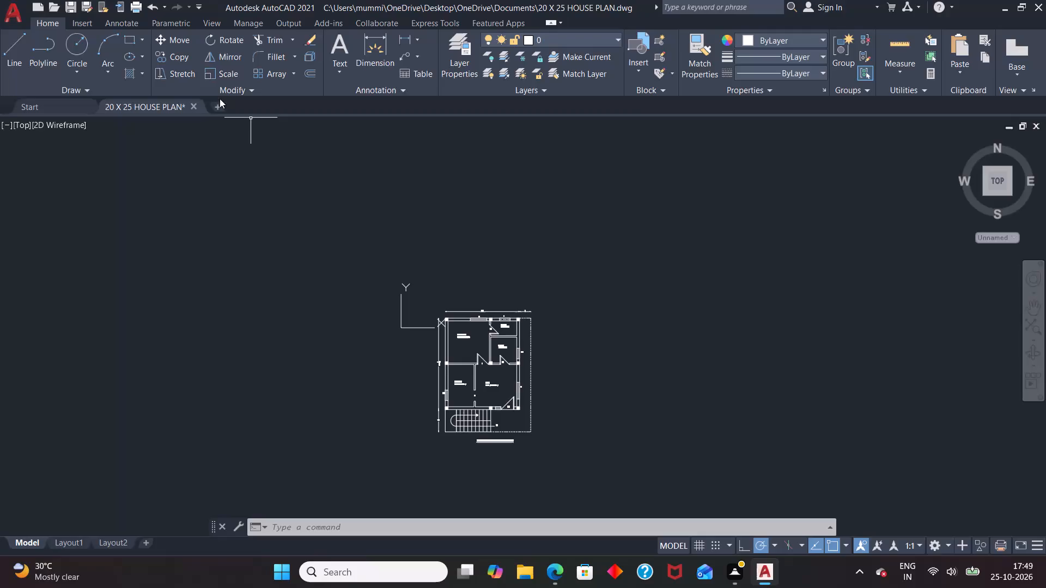
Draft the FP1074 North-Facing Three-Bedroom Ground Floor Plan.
Start a new blank drawing alongside the open 20 X 25 house plan.
scroll(514, 391, "up", 3)
scroll(658, 290, "down", 2)
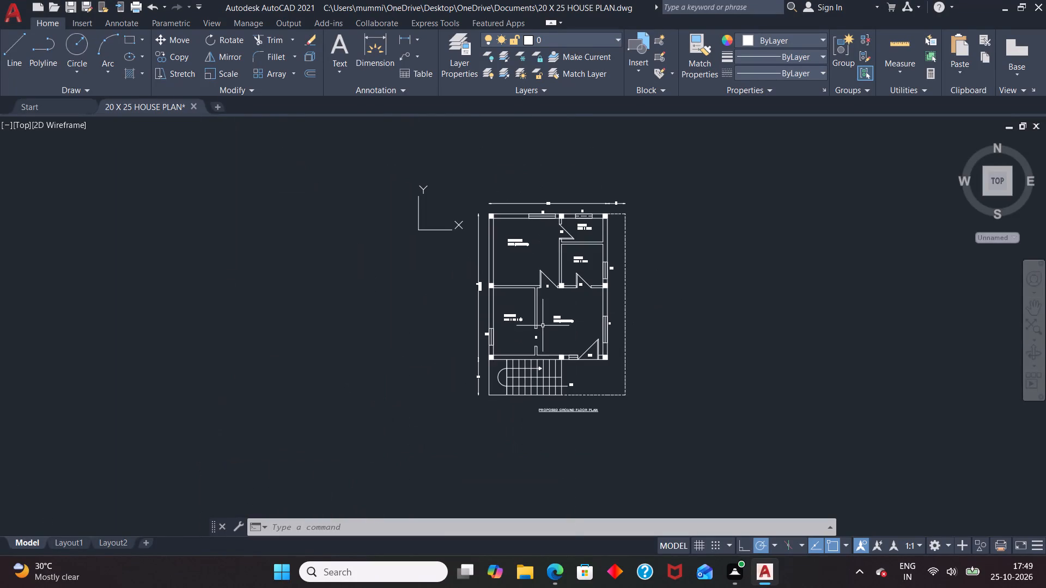
left_click(219, 109)
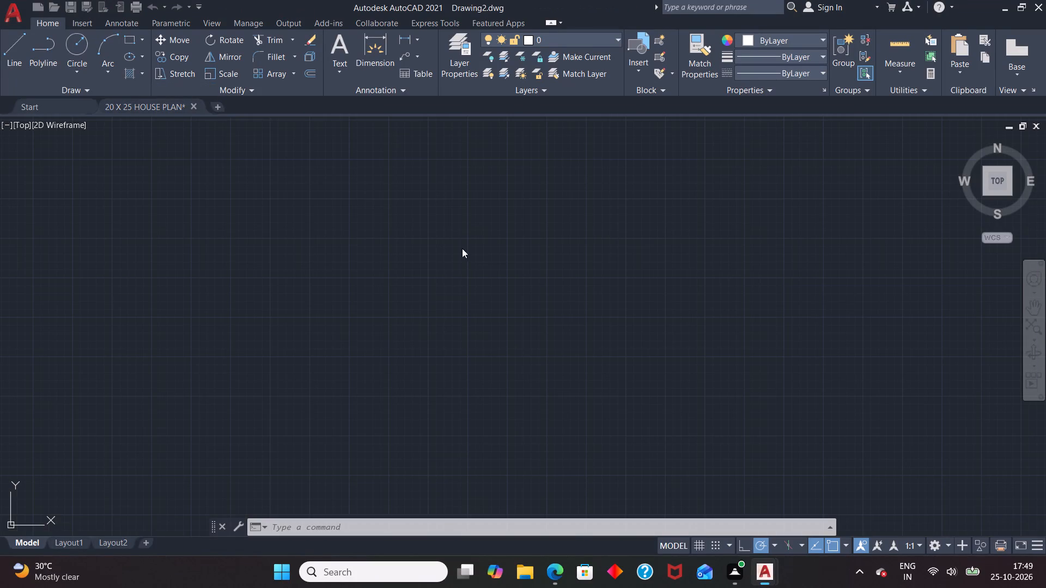
Open the Options dialog to check the file open and save settings, and close it.
left_click(570, 522)
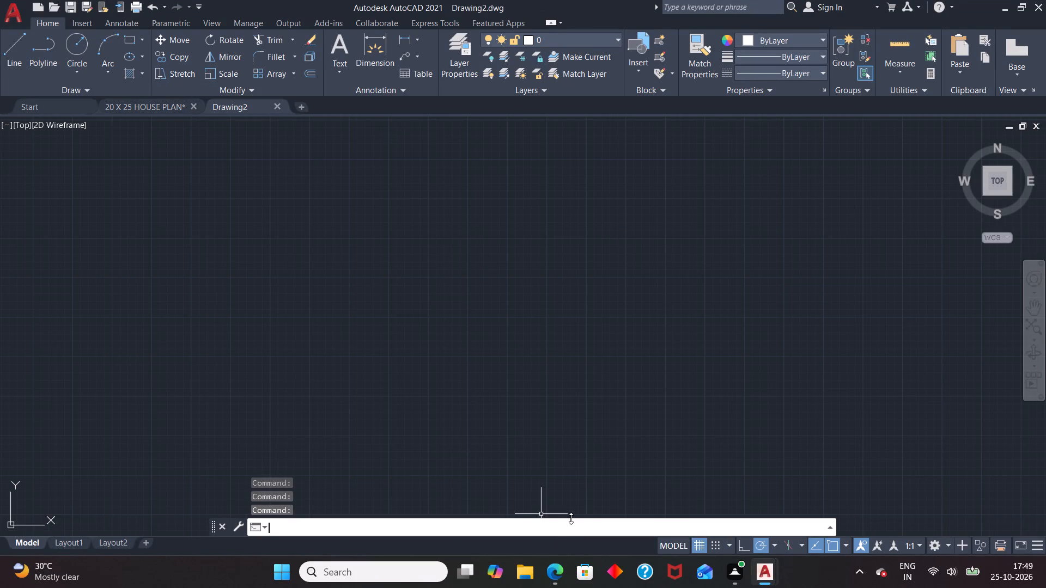
type("OPTIONS")
key("Return")
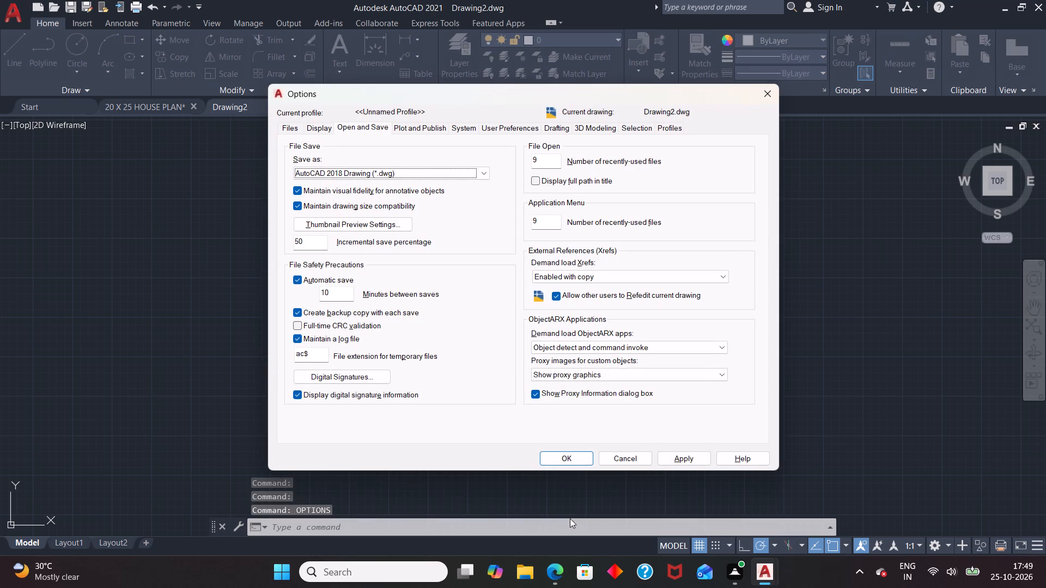
left_click(566, 460)
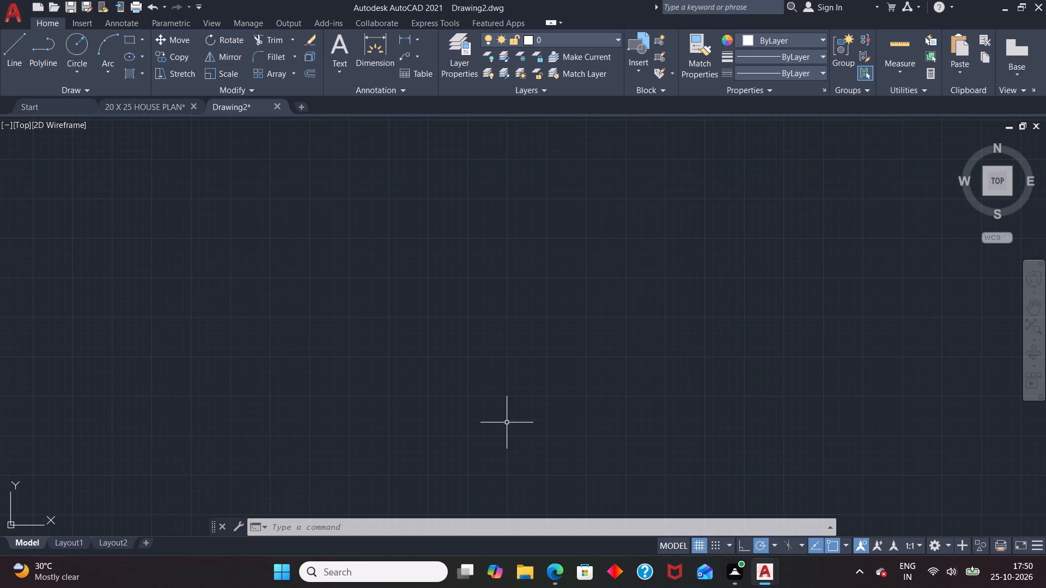
Turn off the grid display in the new drawing.
left_click(698, 546)
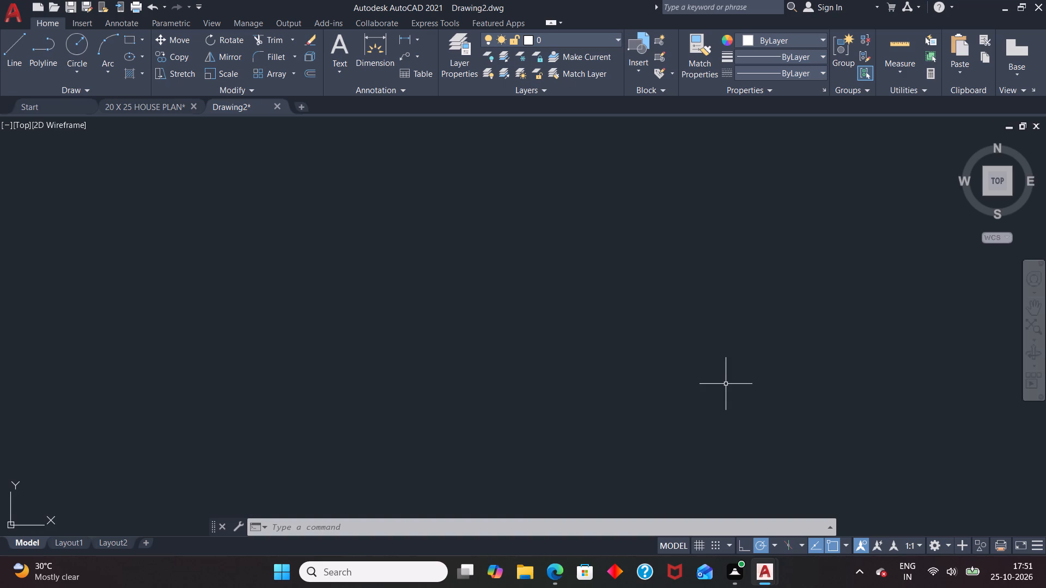
Configure the drawing units to Engineering length with 0'-0.00" precision and an insertion scale of Inches.
type("UN")
key("Return")
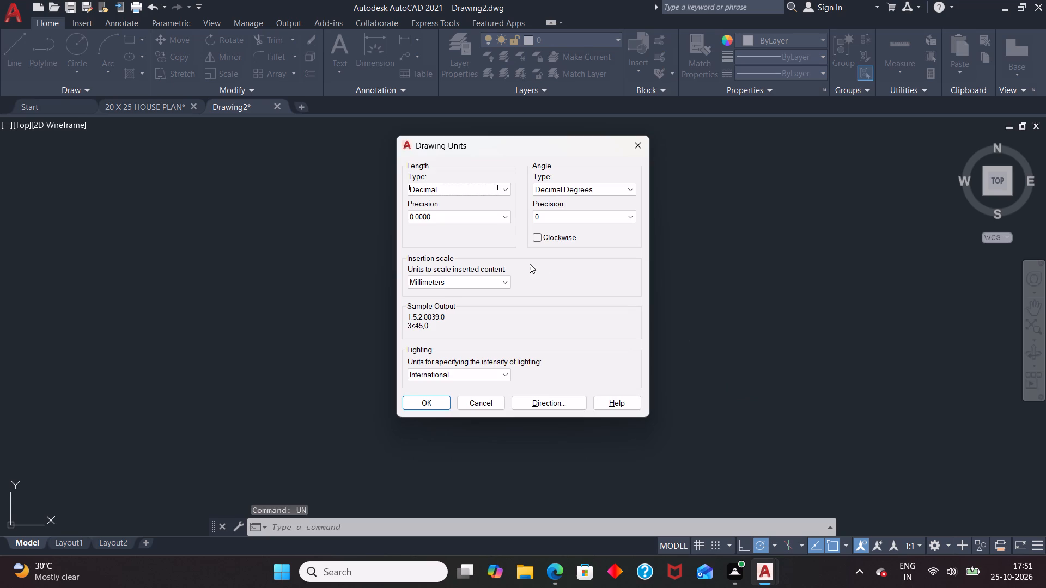
left_click(510, 186)
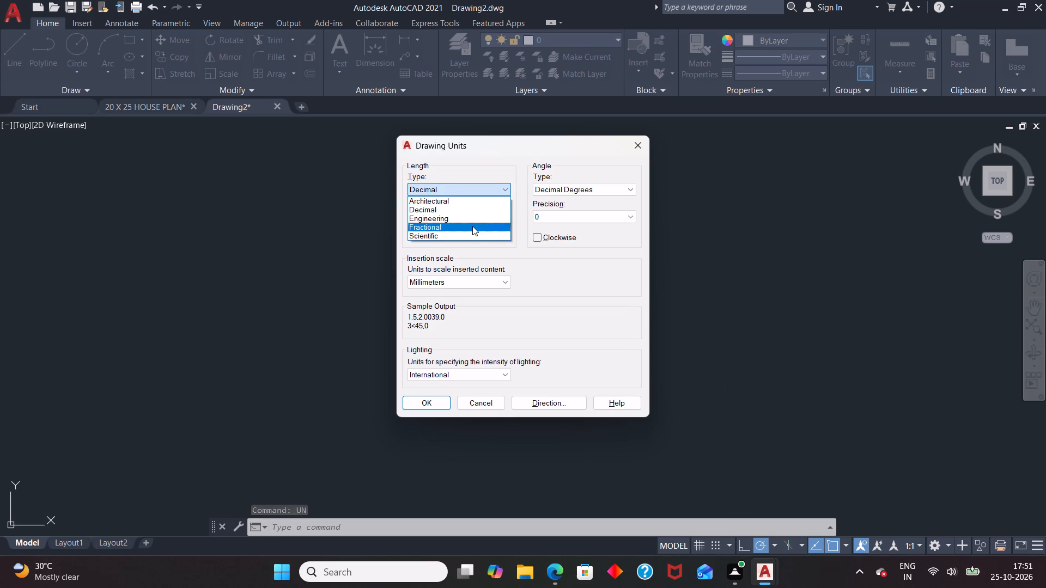
left_click(472, 216)
left_click(477, 216)
left_click(476, 248)
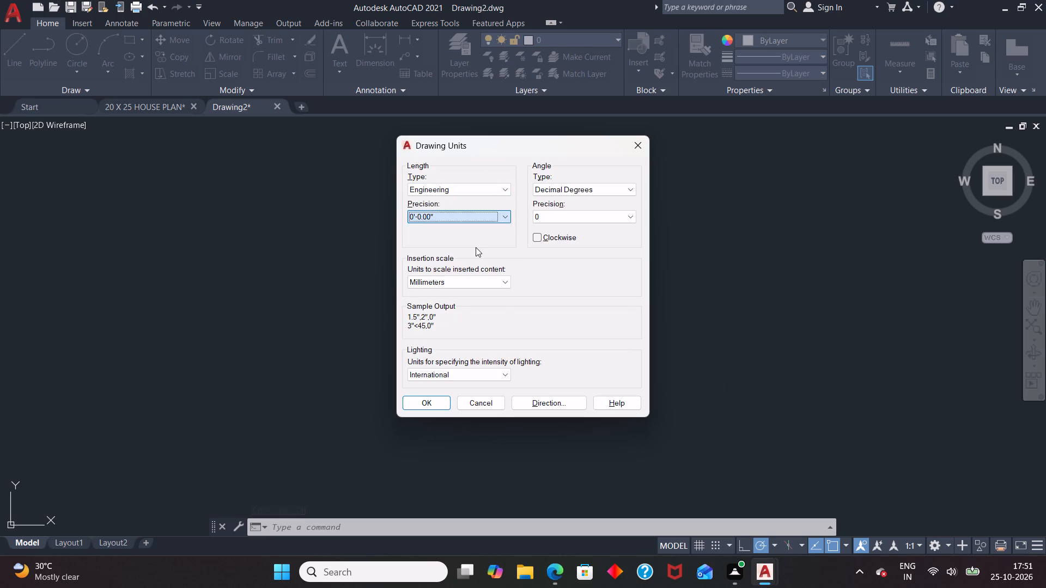
left_click(475, 281)
left_click(473, 303)
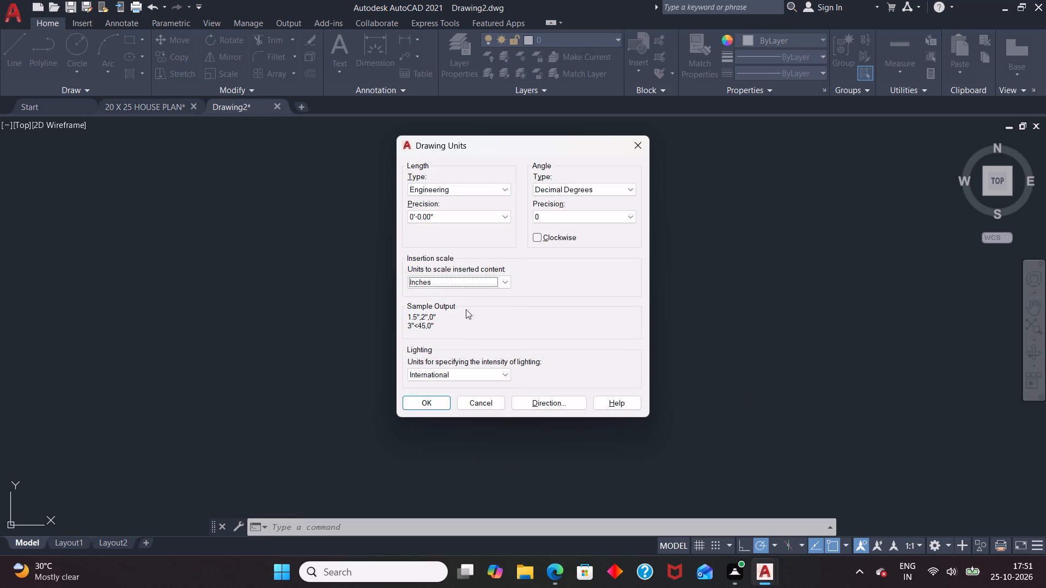
left_click(423, 399)
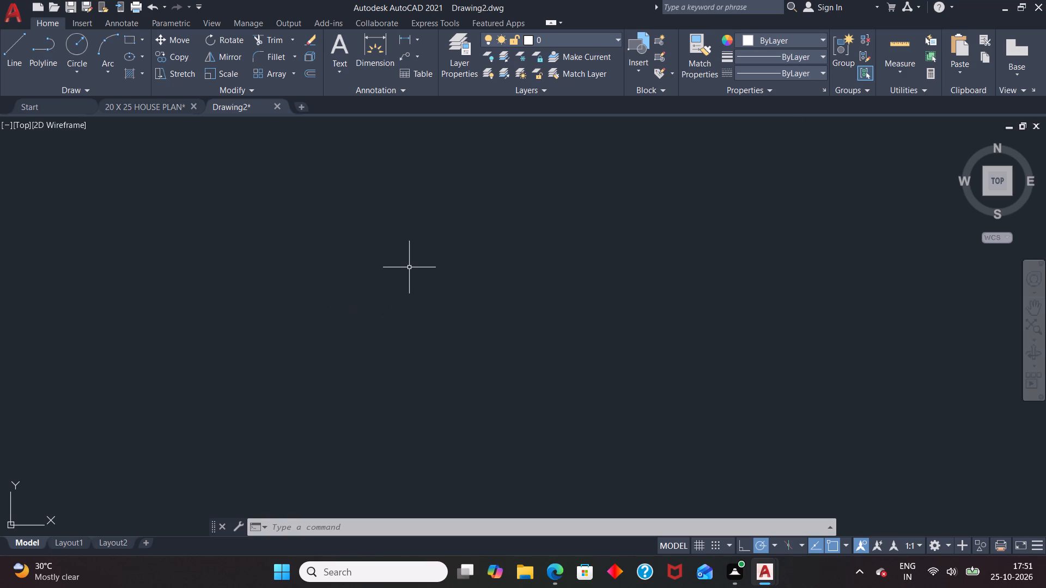
Set the model space limits from 0,0 to 11.7,16.5.
type("LIMITS")
key("Return")
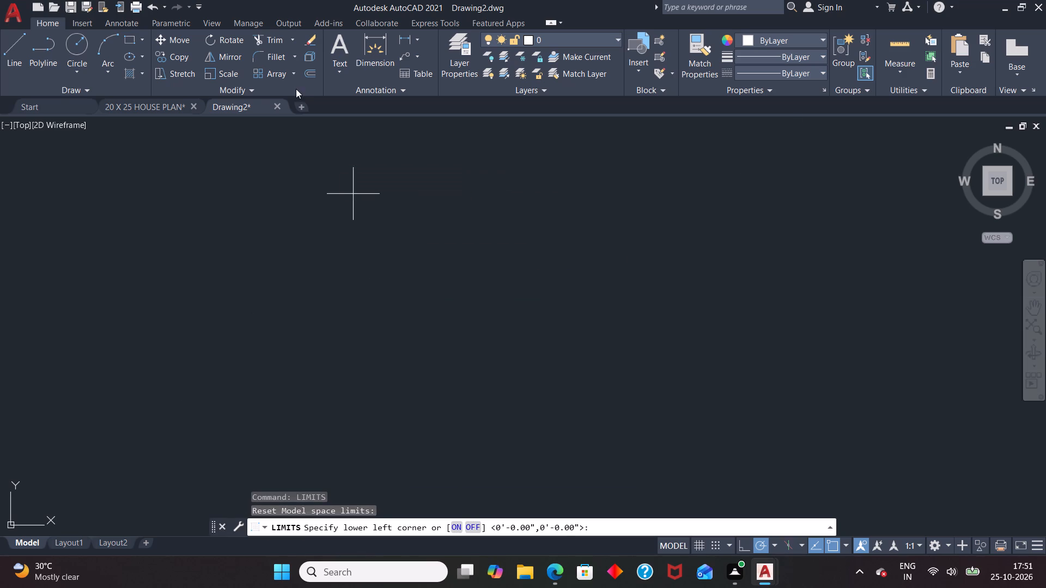
type("0,0")
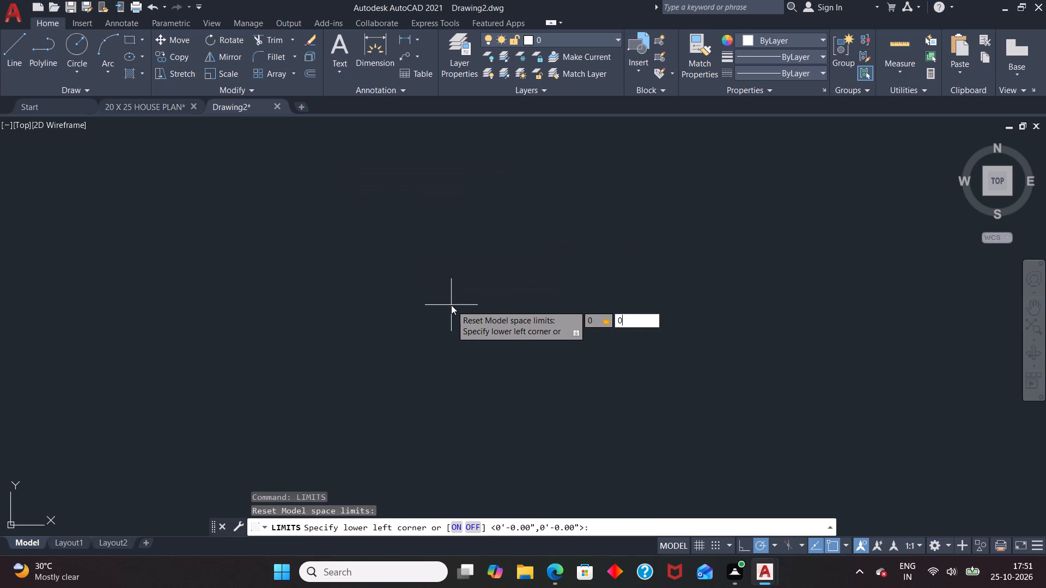
key("Return")
type("11.7,16.5")
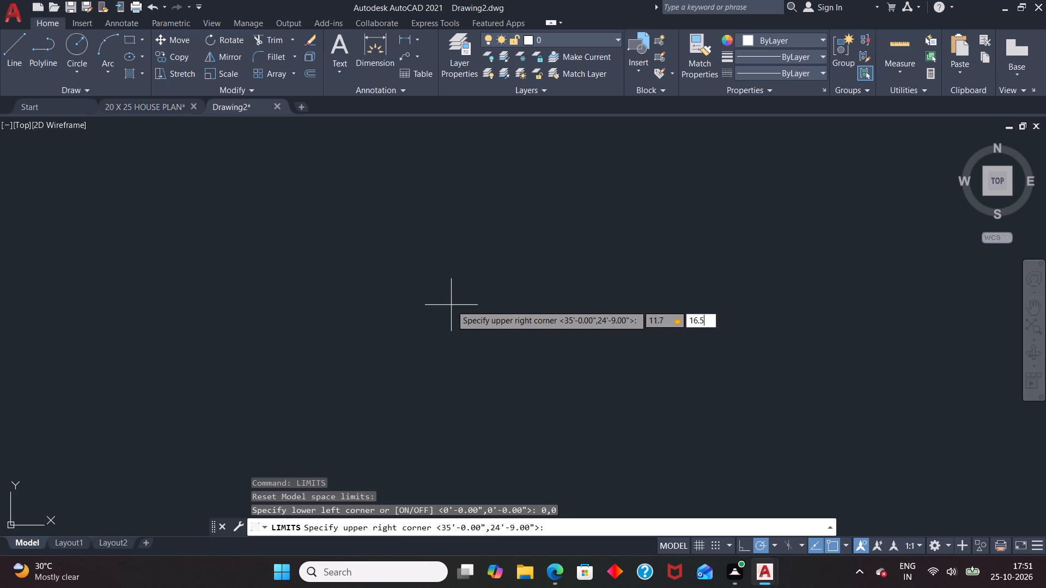
key("Return")
key("z")
key("Return")
key("a")
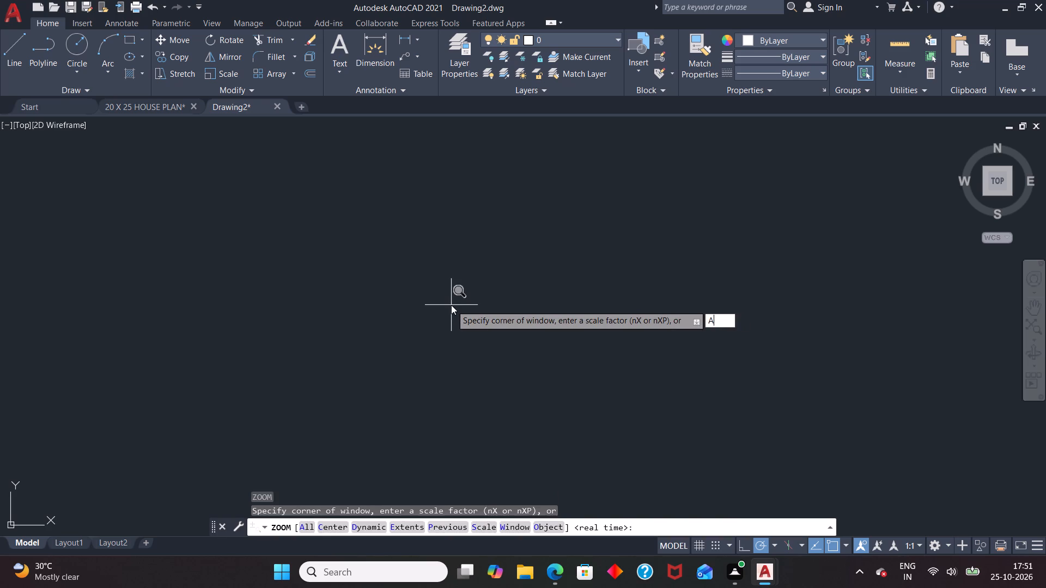
key("Return")
Draw a rectangle 30' wide and 50' high as the outer outline of the plan.
type("REC")
key("Return")
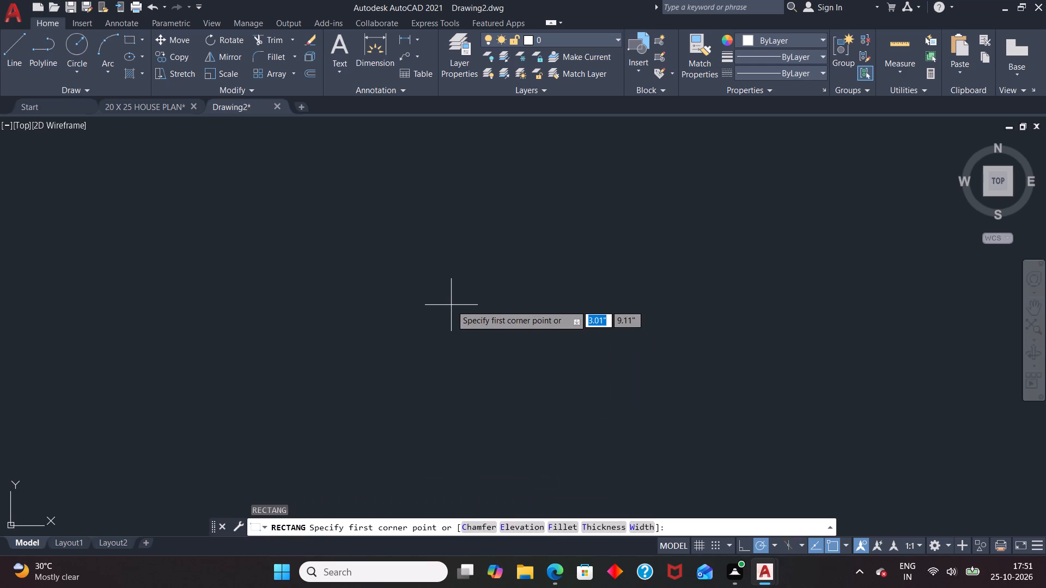
left_click(454, 185)
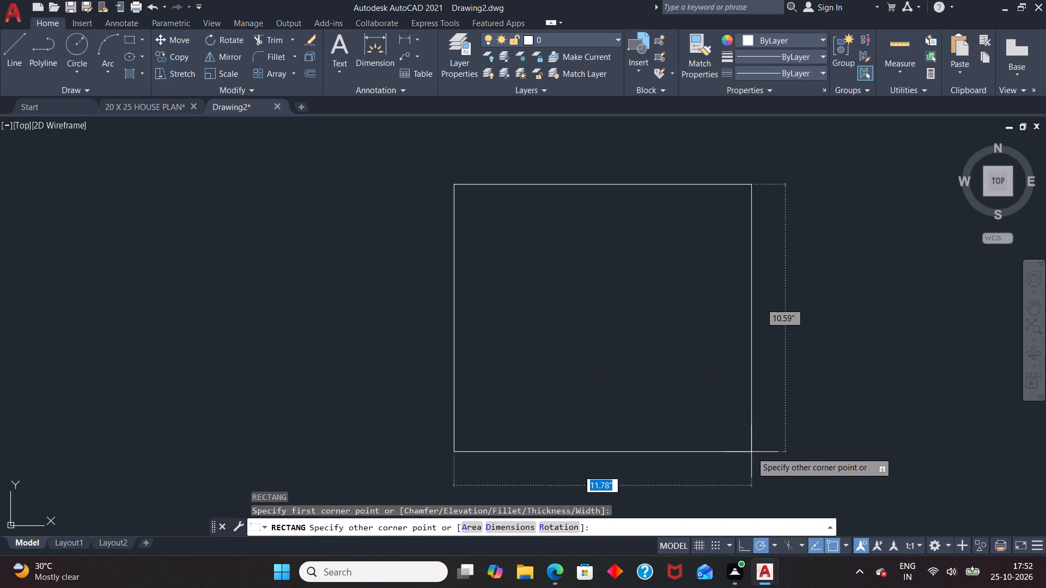
type("30'")
key("Tab")
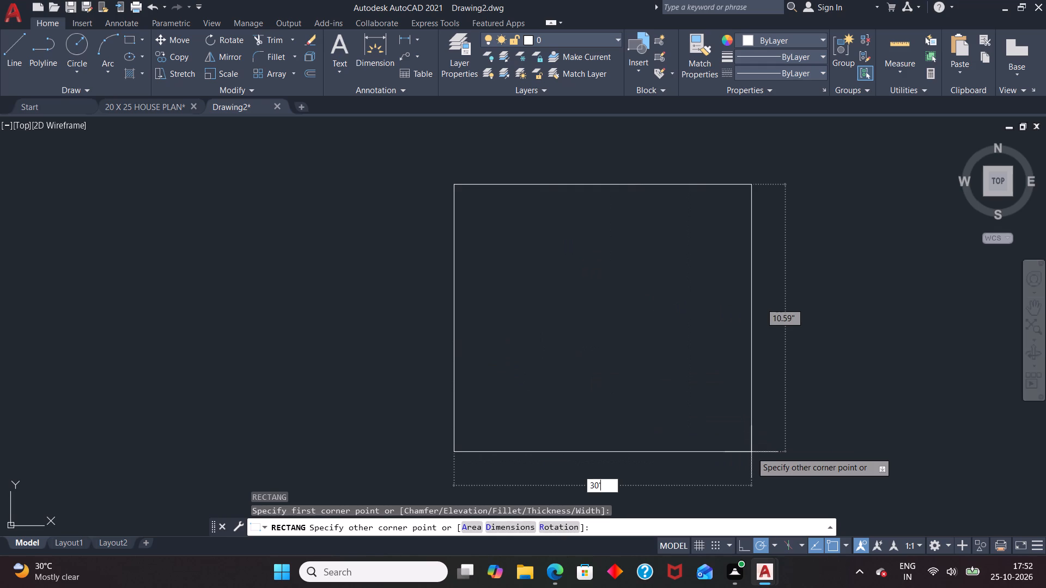
type("50'")
key("Return")
key("space")
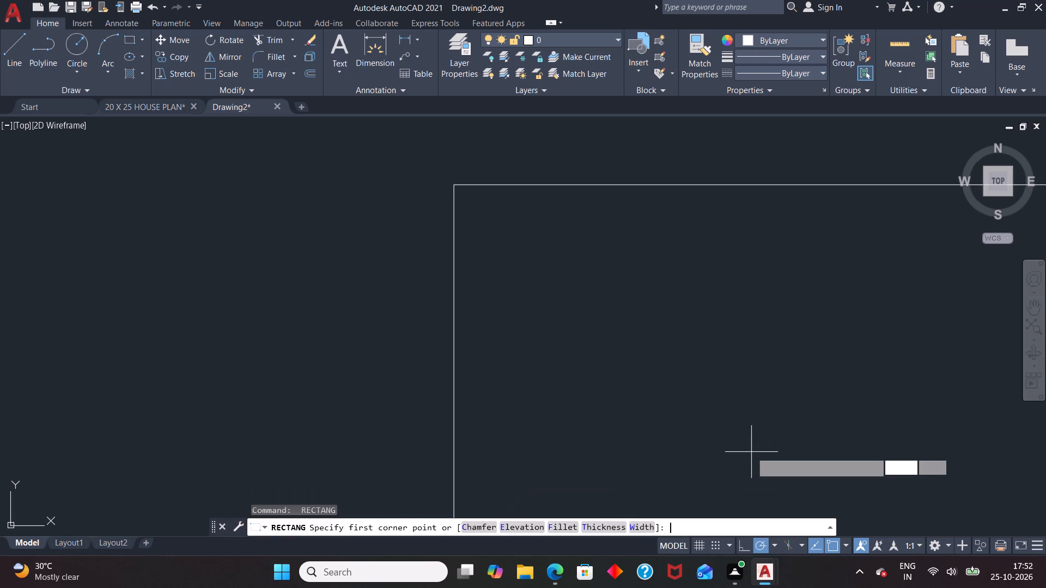
key("Escape")
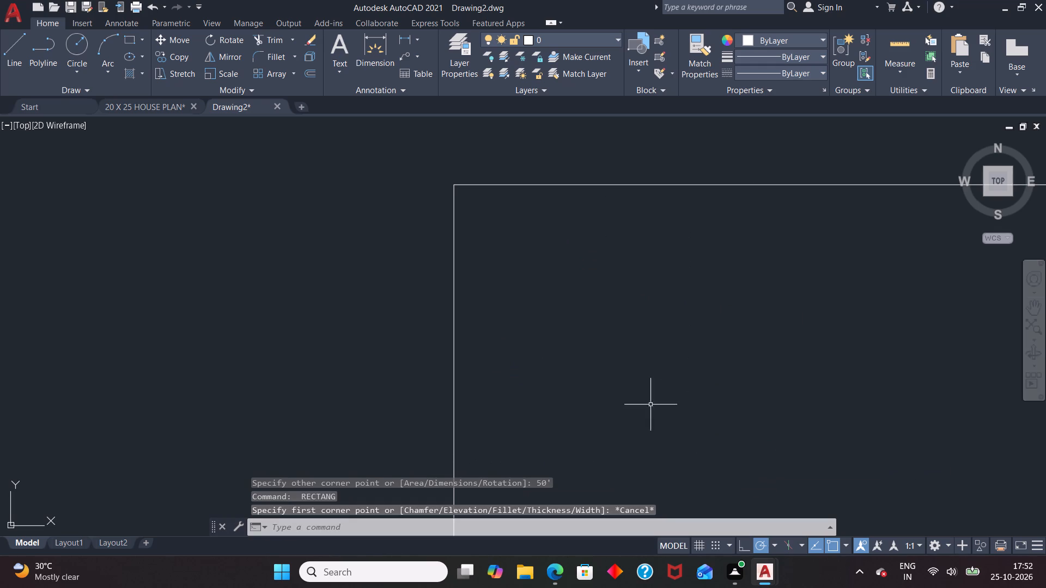
Move the UCS origin away from the rectangle's upper-left corner to the empty area outside its left side.
scroll(519, 209, "down", 7)
scroll(573, 213, "down", 1)
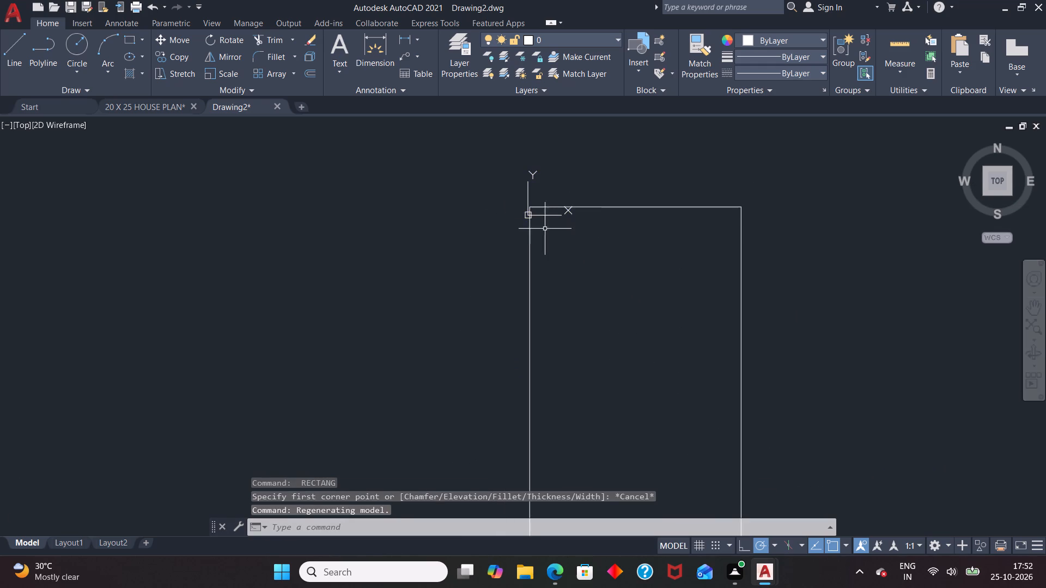
left_click(529, 215)
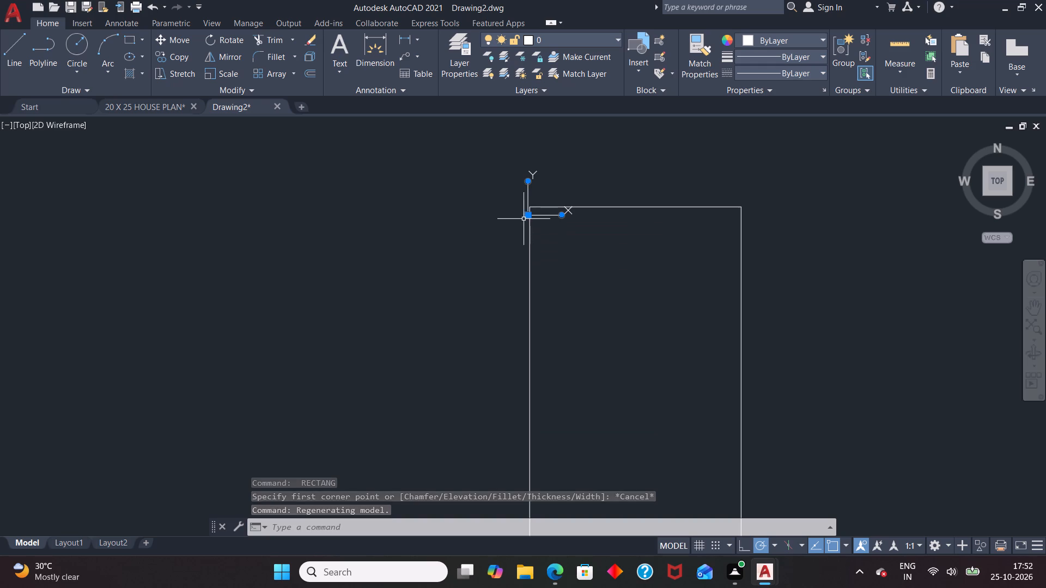
left_click(527, 215)
left_click(324, 223)
key("Escape")
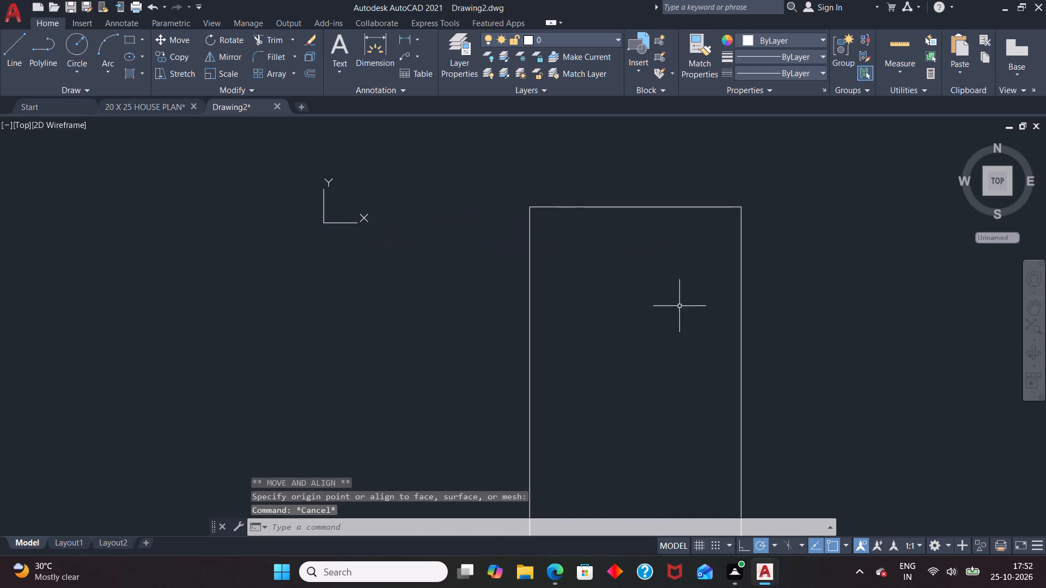
Offset the 30' by 50' rectangle inward by 9 inches to form the outer walls.
scroll(680, 305, "down", 2)
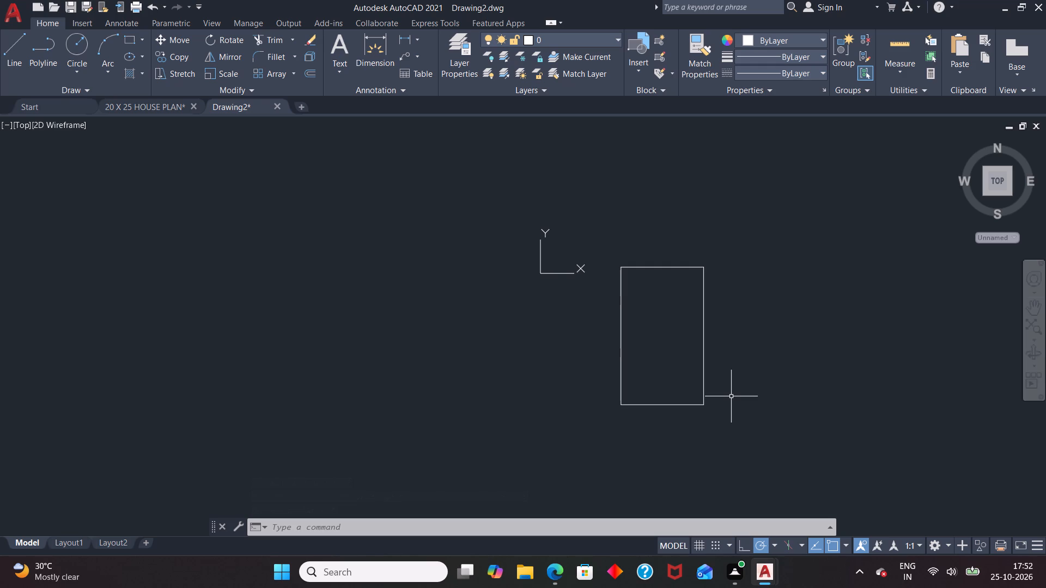
key("o")
key("Return")
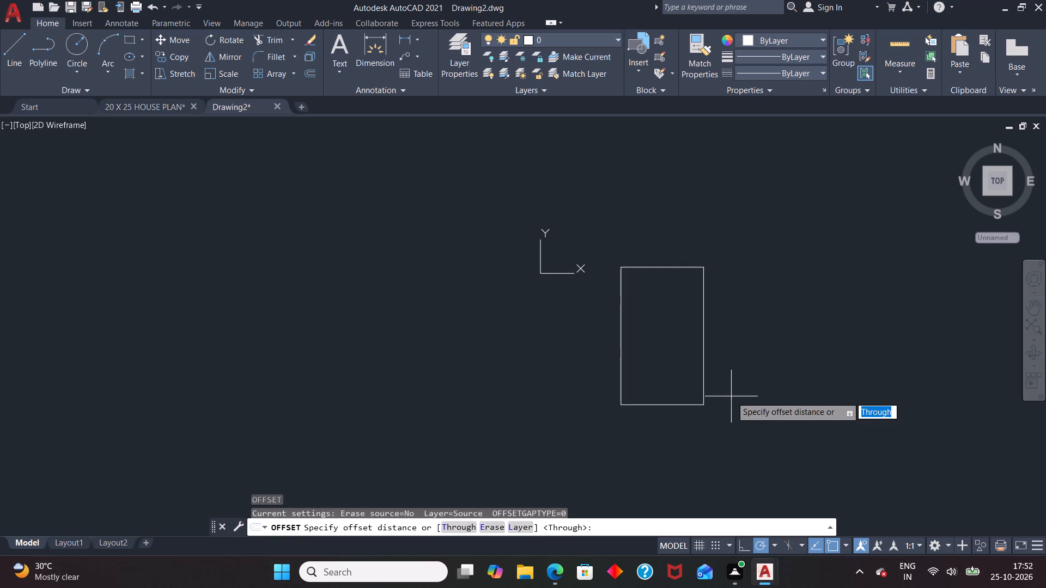
key("9")
key("Return")
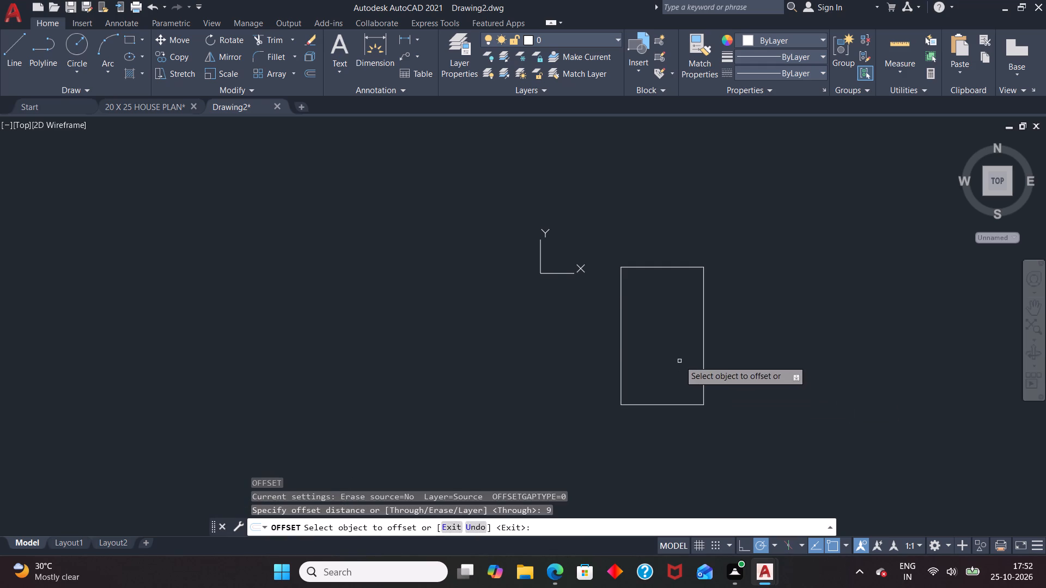
left_click(675, 267)
left_click(677, 302)
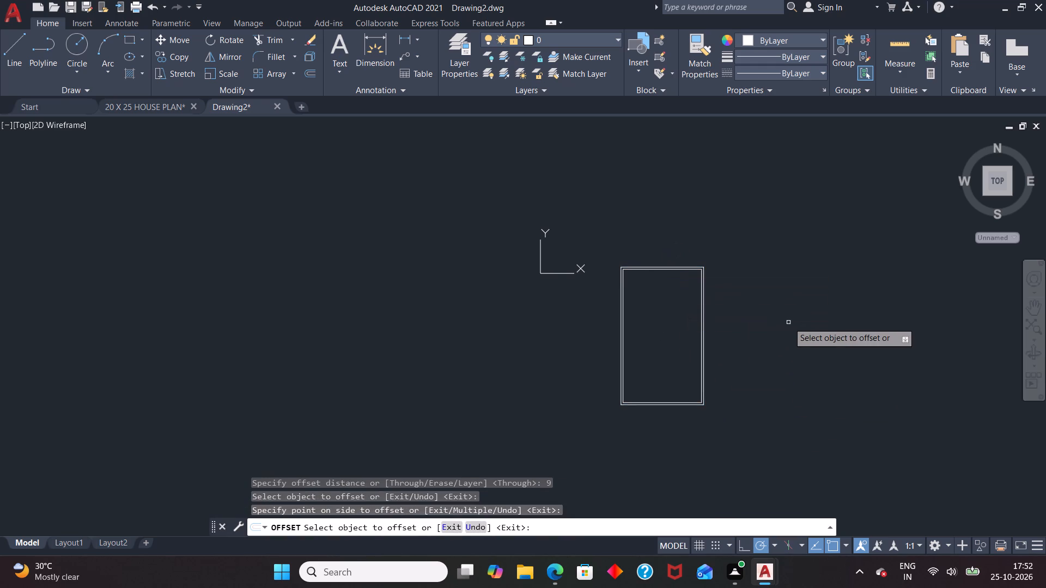
key("space")
Add up the room and wall widths 9"+11'+6"+5'8"+6"+11'+9" in the QuickCalc calculator.
scroll(662, 301, "up", 1)
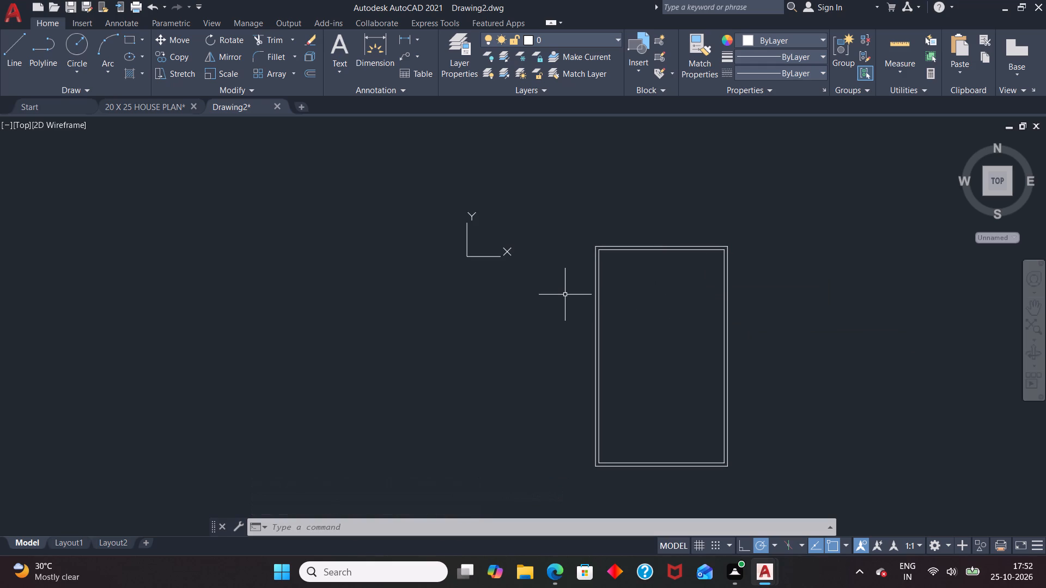
key("ctrl+8")
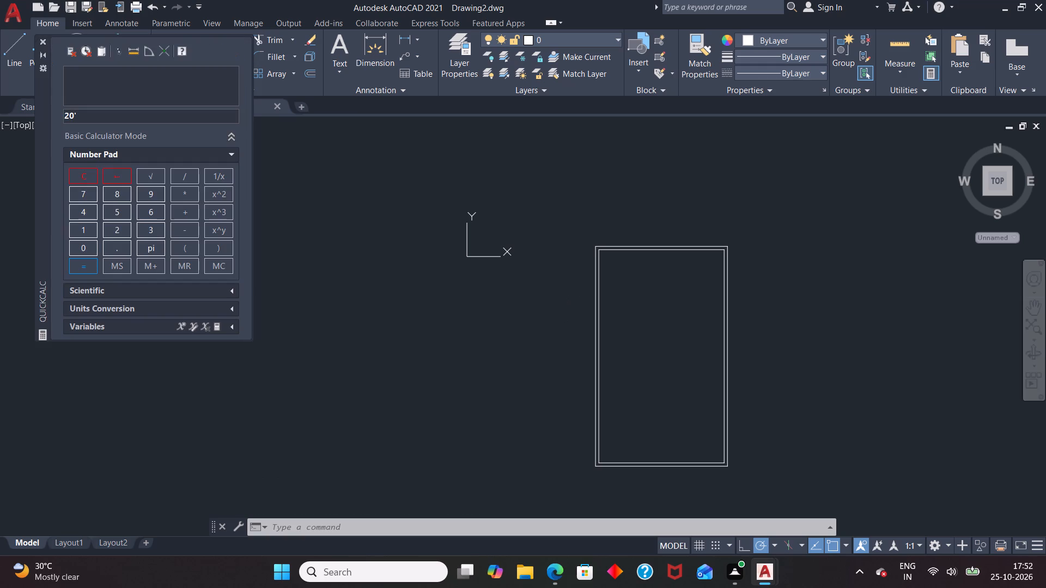
left_click(81, 175)
key("BackSpace")
type("9\"+")
type("11'+")
type("6\"+")
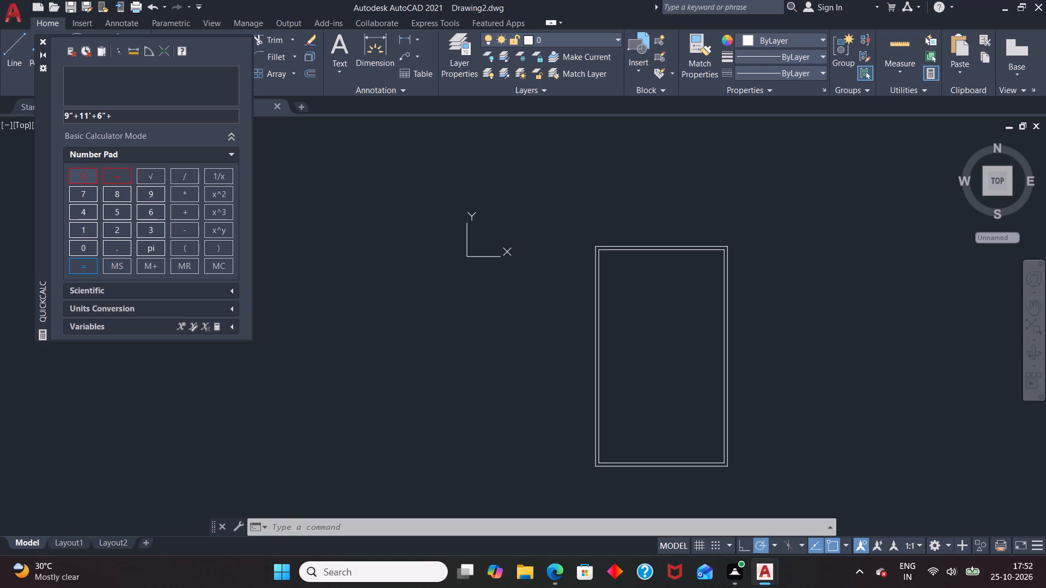
type("5'8\"+")
type("6\"+")
type("11'+9\"")
key("Return")
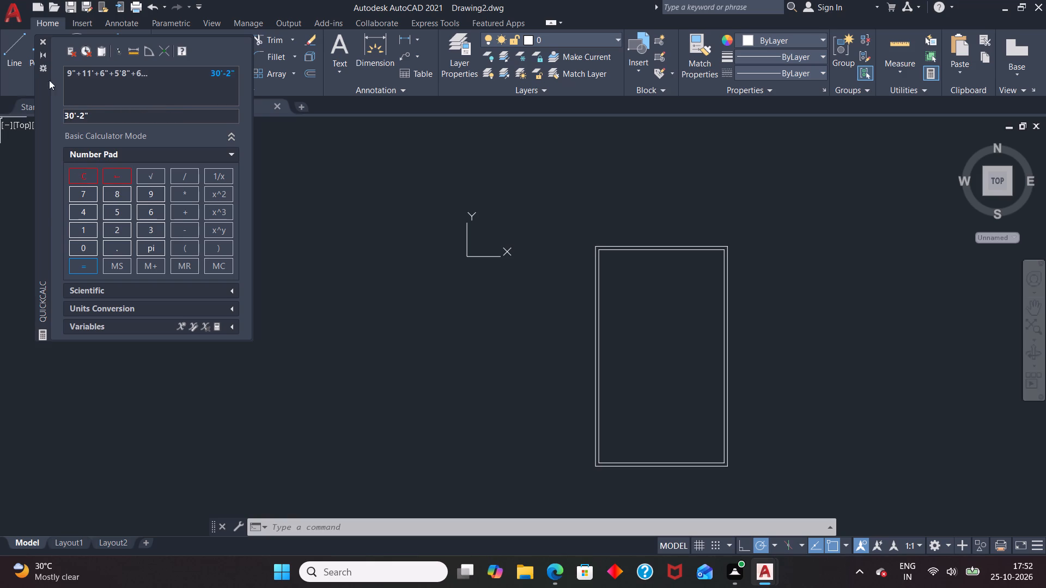
left_click(39, 39)
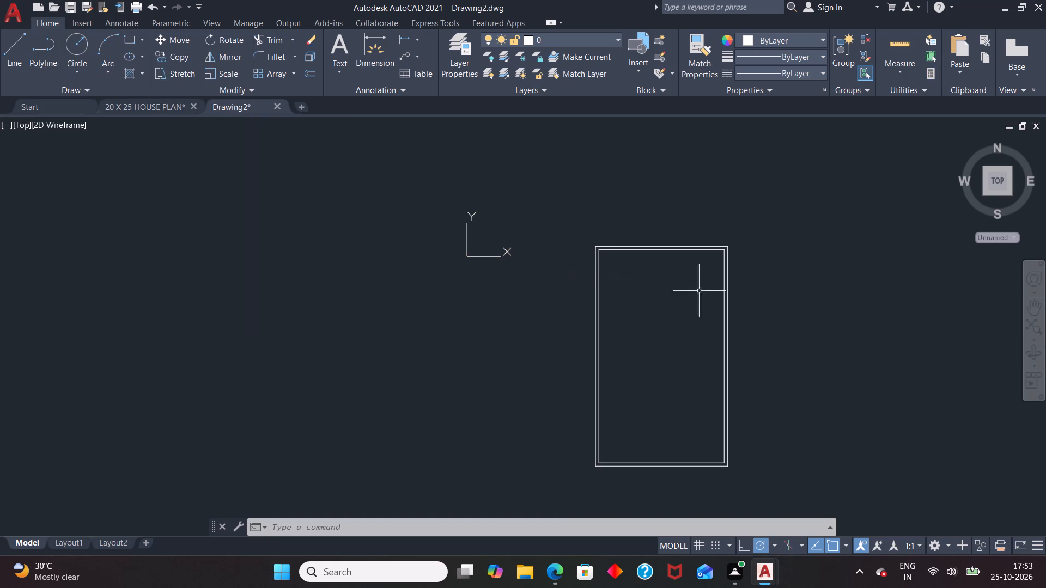
Explode the inner and outer wall rectangles into separate lines.
left_click(642, 250)
key("x")
key("Return")
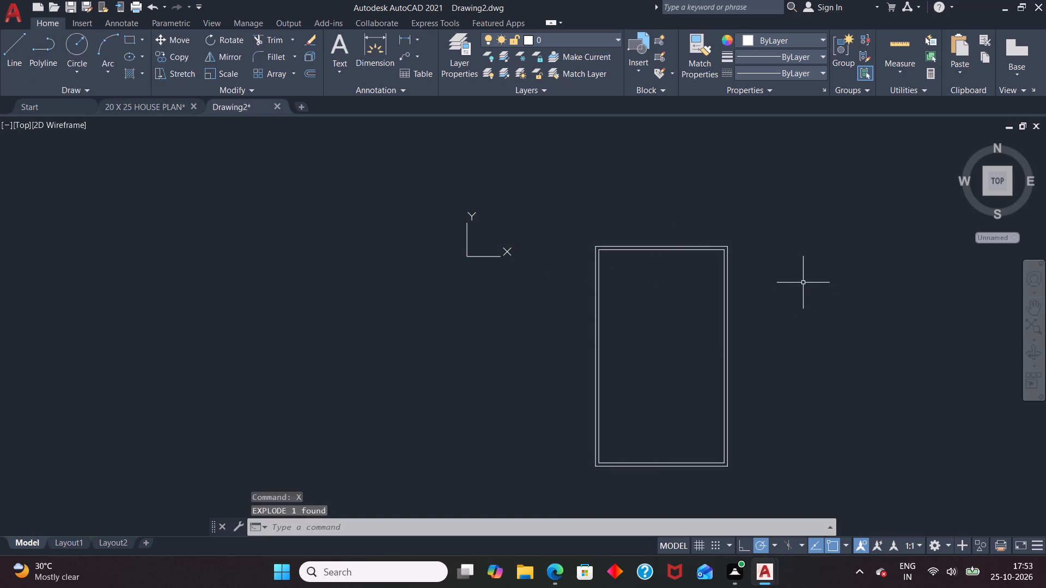
left_click(719, 246)
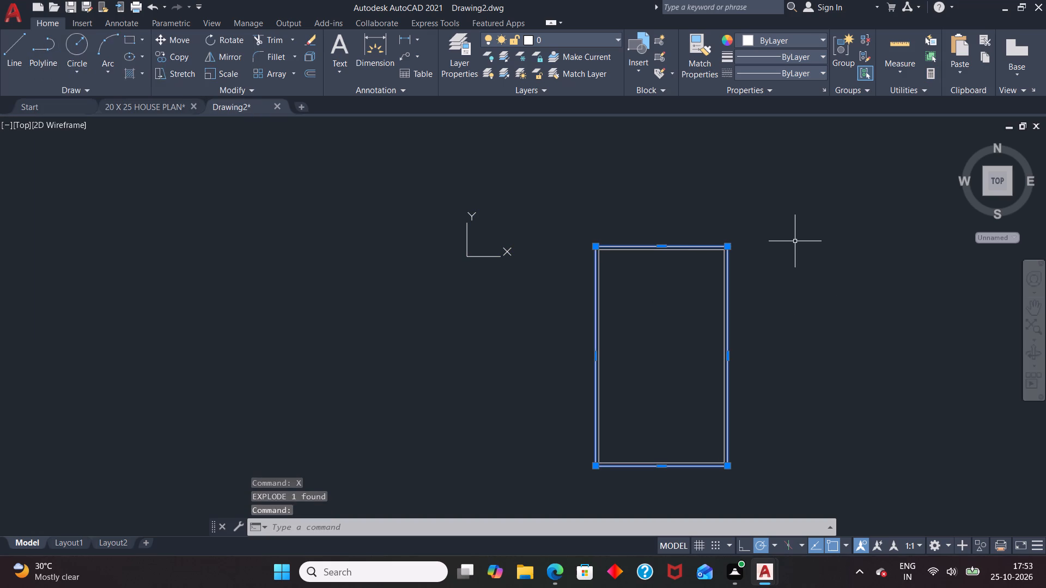
key("x")
key("Return")
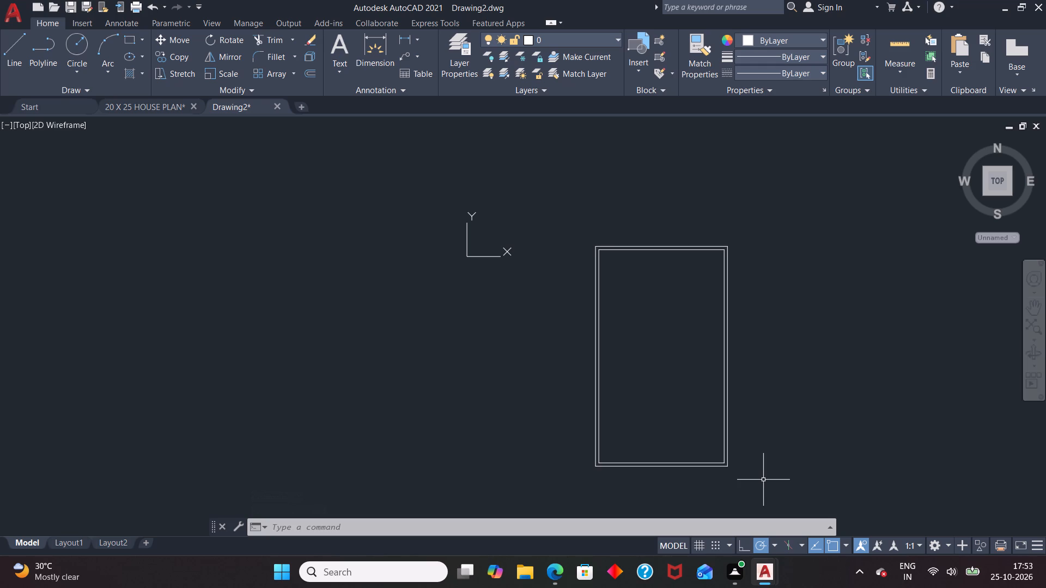
Offset the left wall's inner line 11' into the plan, and offset the new line 4 inches further right to form a partition.
key("o")
key("Return")
type("11'")
key("Return")
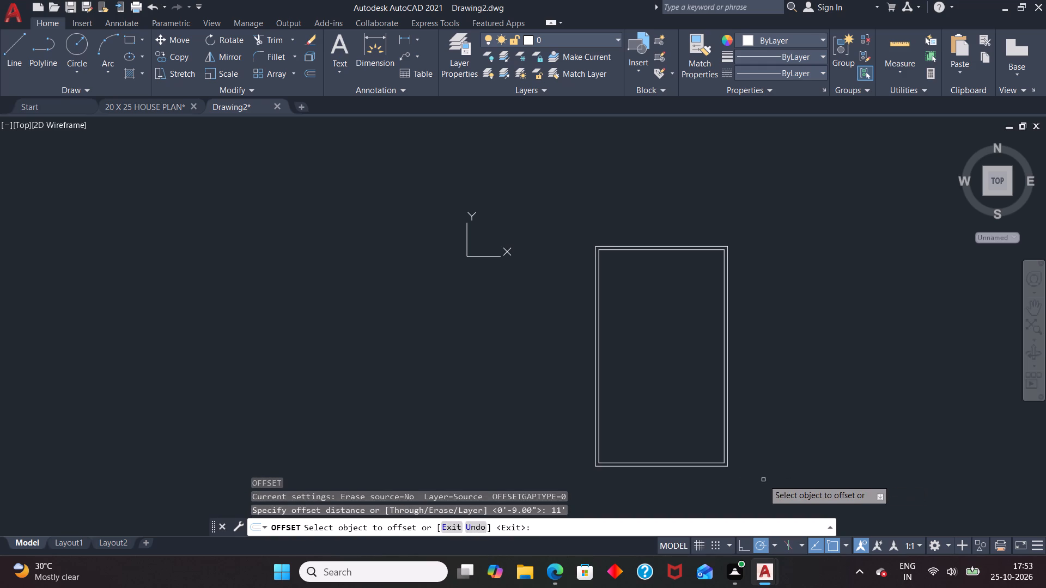
left_click(600, 294)
left_click(621, 297)
left_click(647, 318)
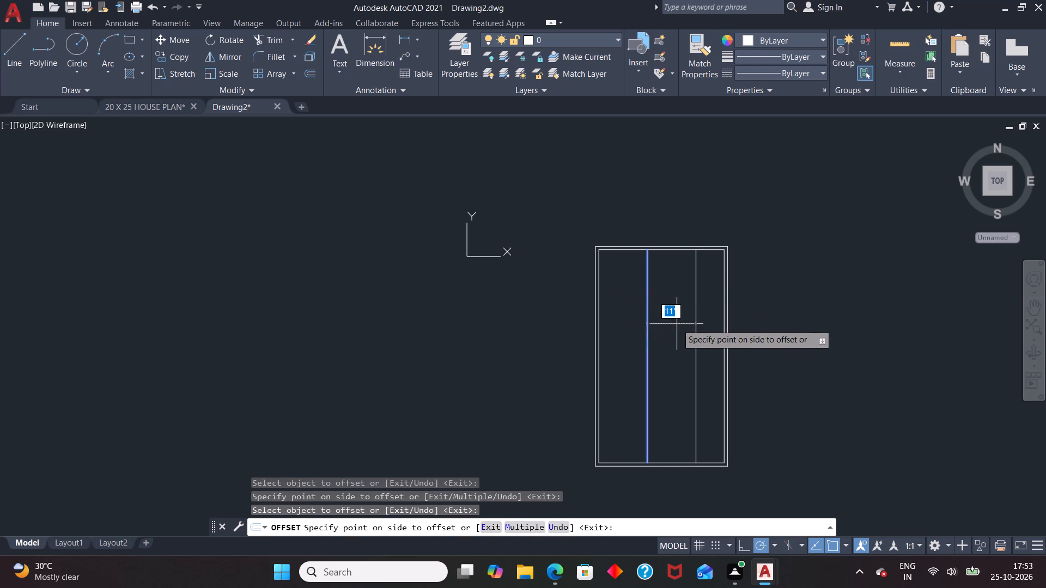
key("4")
key("Return")
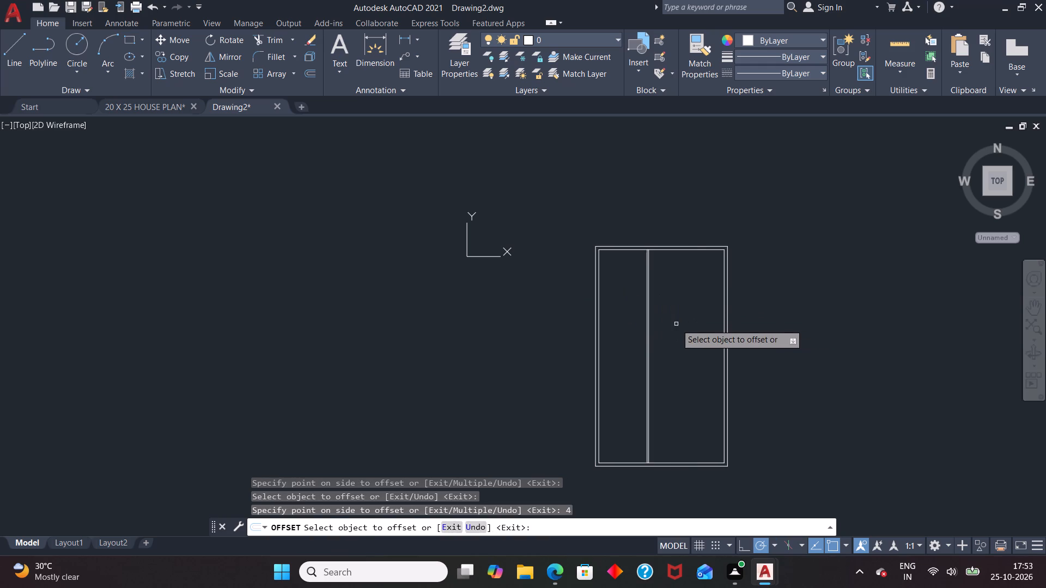
Offset the first partition's right line 5'8" to the right, and offset that new line another 4 inches for a second partition.
scroll(668, 256, "up", 3)
left_click(588, 314)
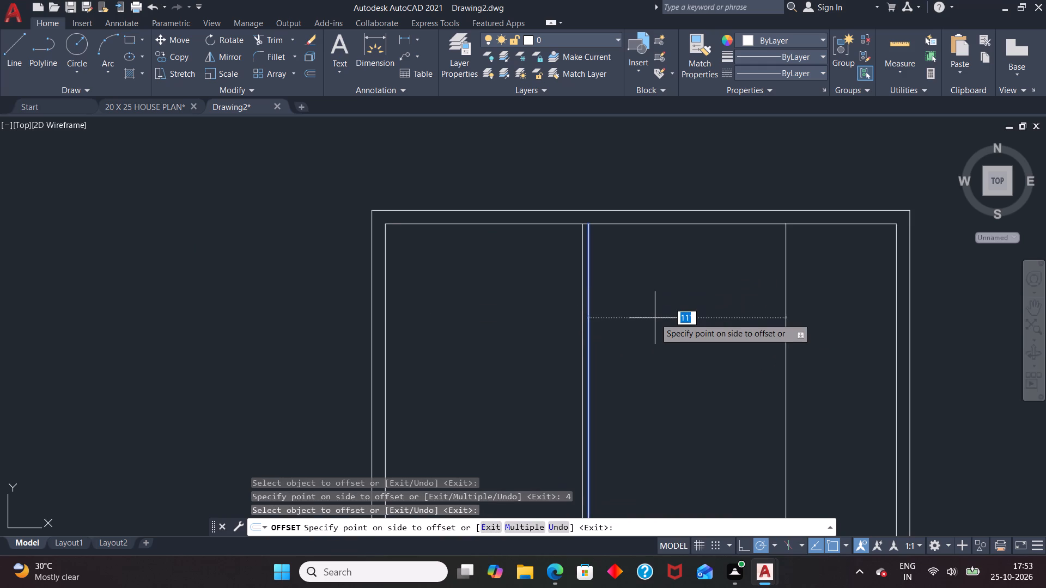
type("5'8\"")
key("Return")
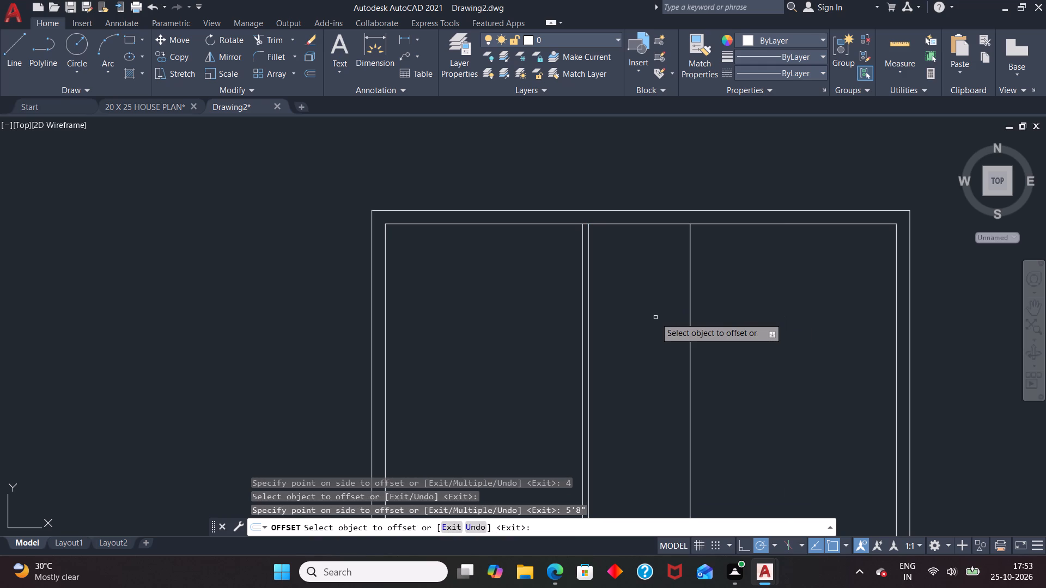
left_click(689, 356)
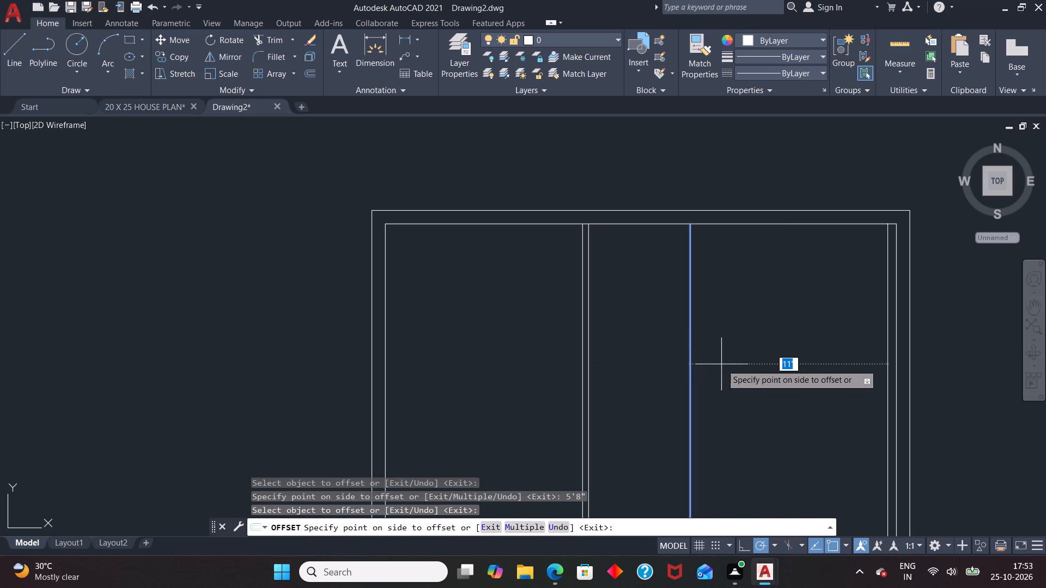
key("4")
key("Return")
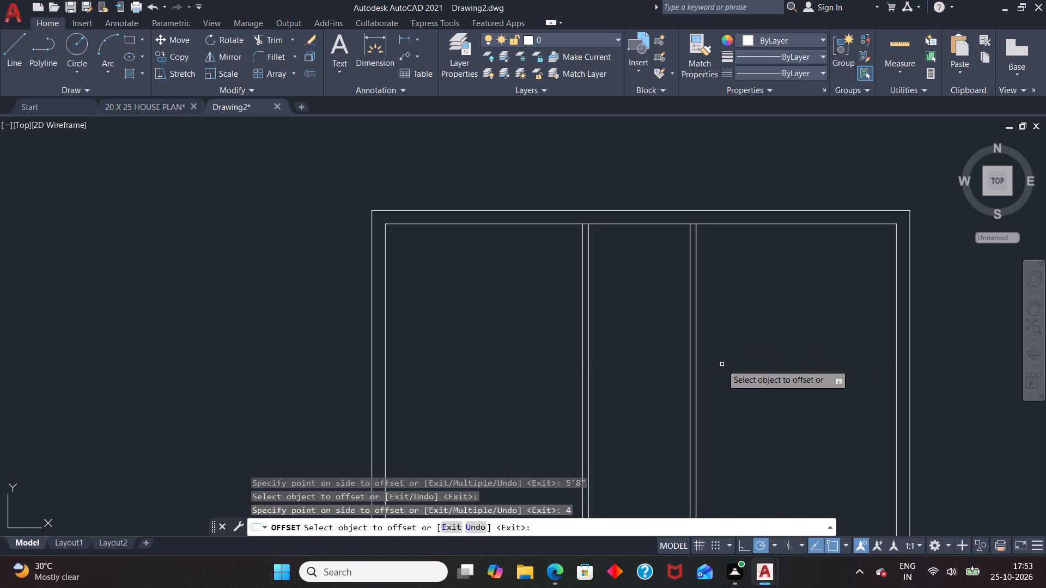
key("space")
scroll(531, 219, "down", 2)
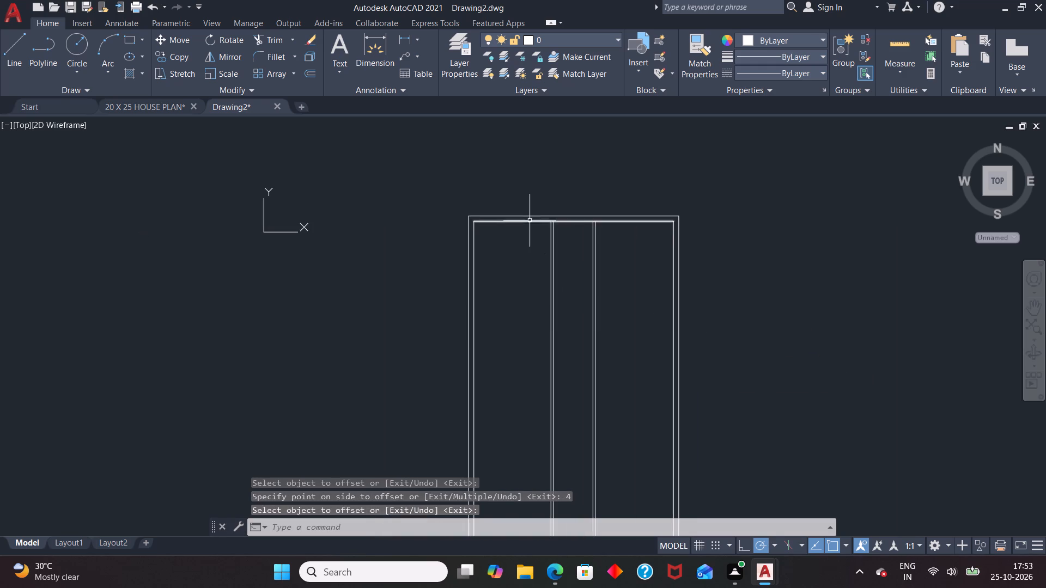
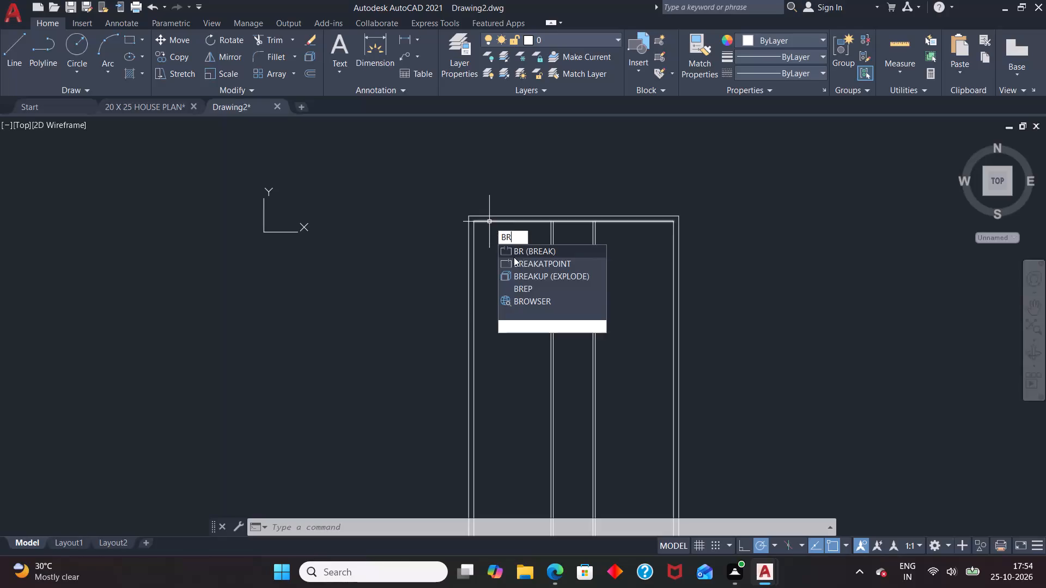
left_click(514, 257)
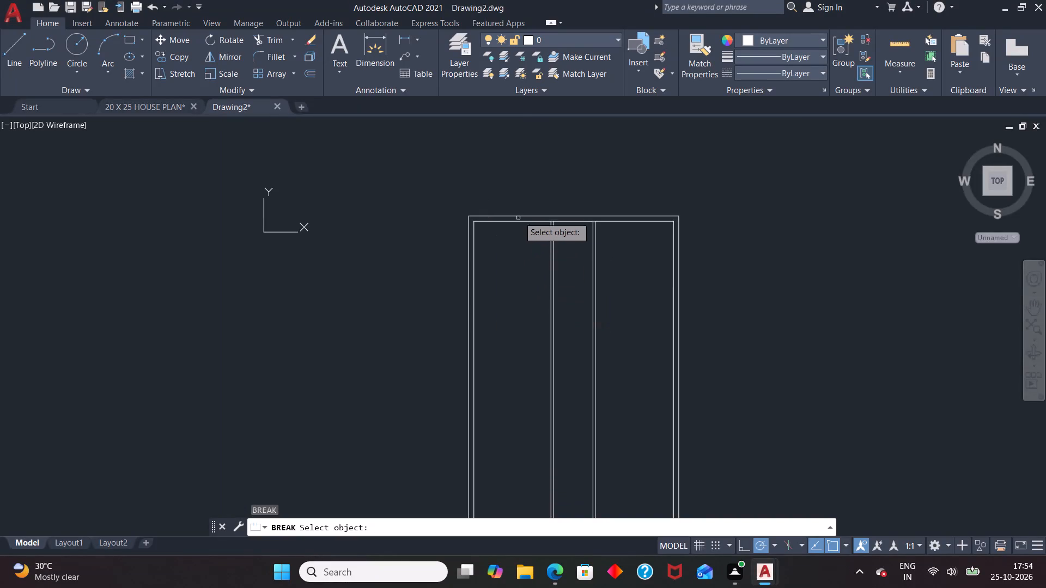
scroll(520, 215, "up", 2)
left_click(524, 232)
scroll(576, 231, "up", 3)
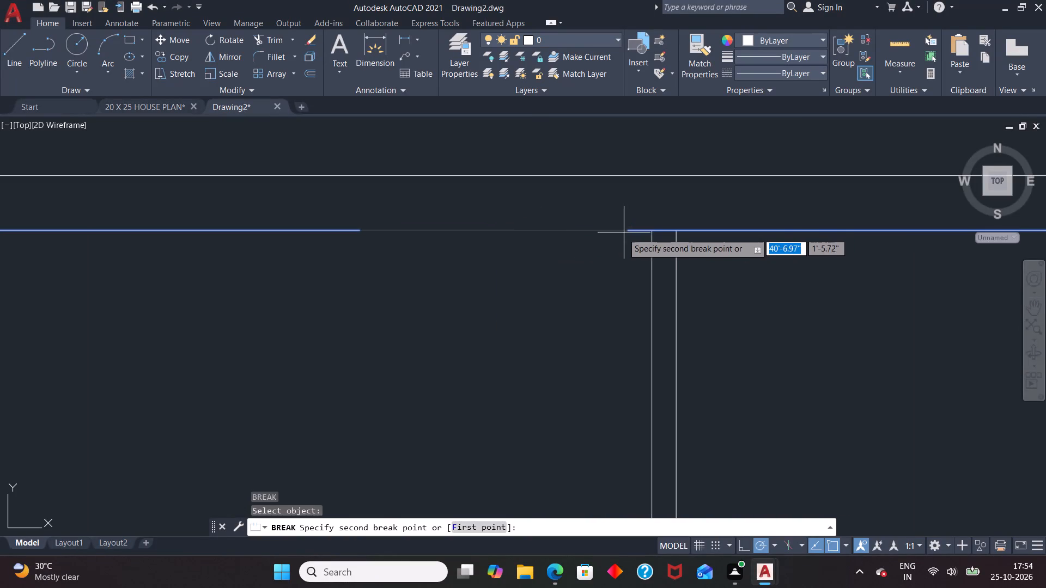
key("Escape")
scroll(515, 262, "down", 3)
Break the top wall's inner line at the point where it meets the first partition's left line.
key("b")
key("r")
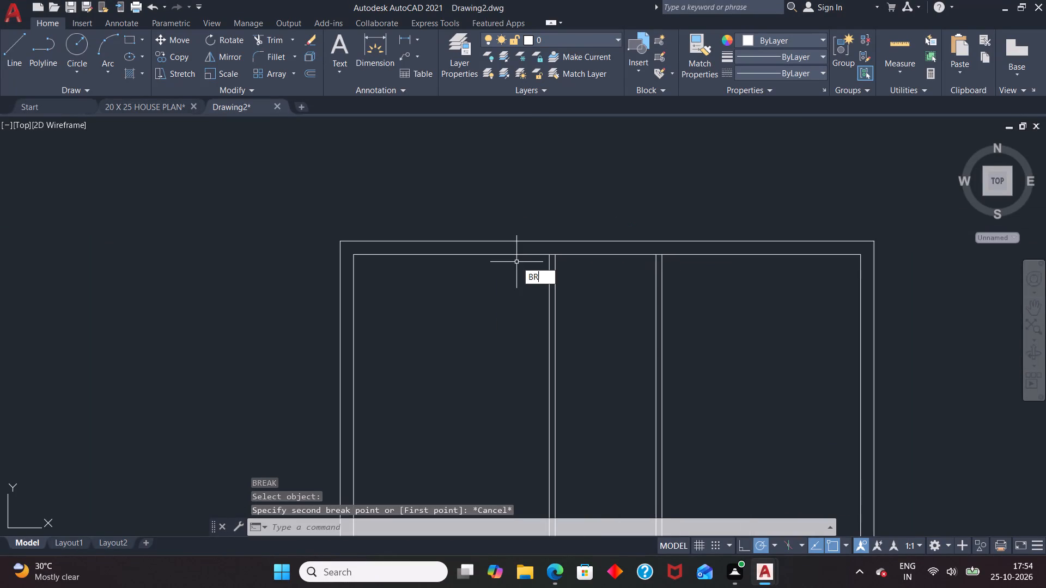
left_click(548, 302)
left_click(528, 253)
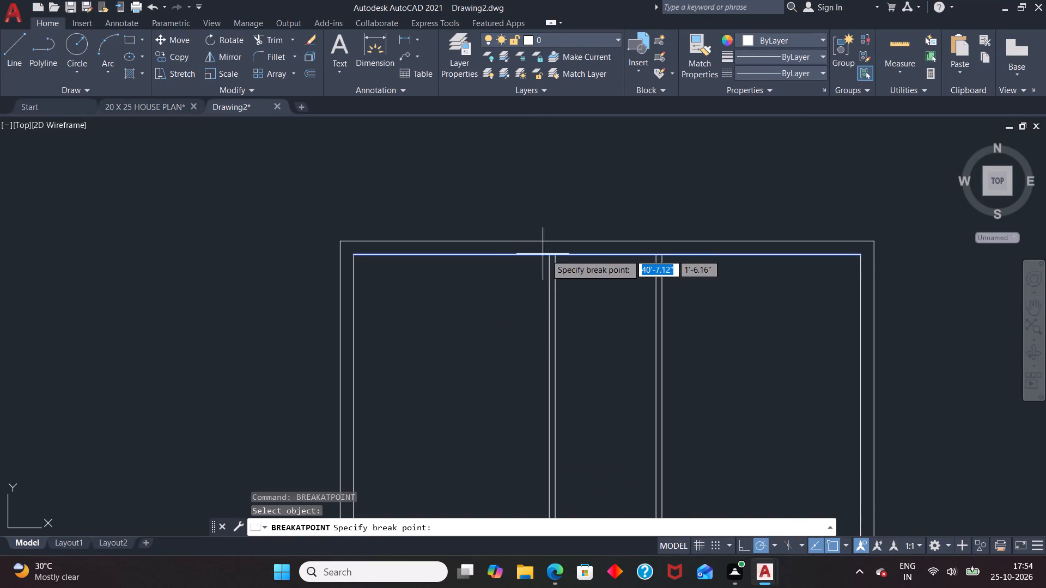
scroll(546, 254, "up", 3)
left_click(557, 255)
Offset the left room's top inner wall line 16' down, and offset the new line another 4 inches down to form a partition.
key("o")
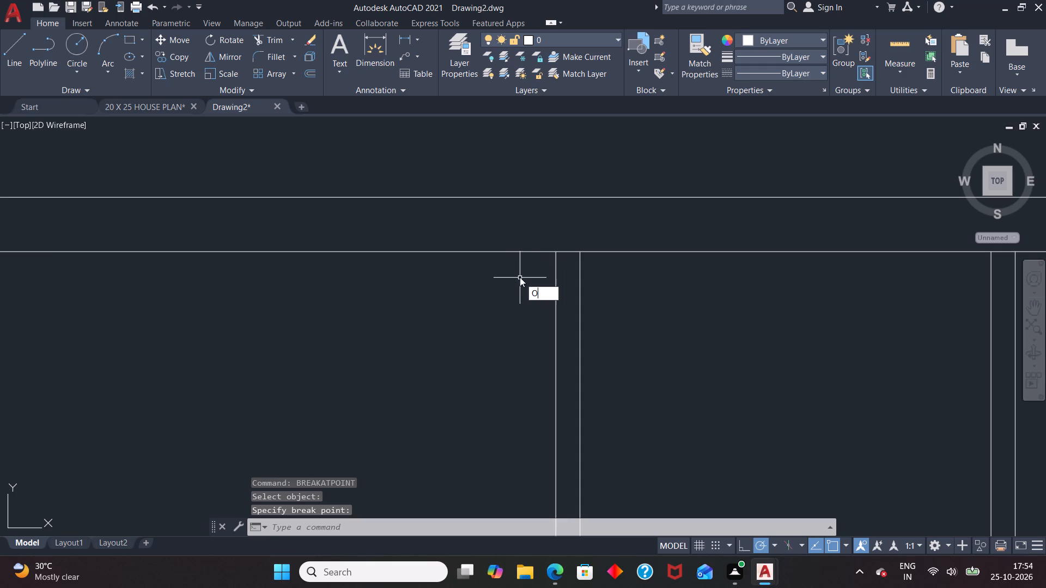
key("Return")
scroll(537, 213, "down", 2)
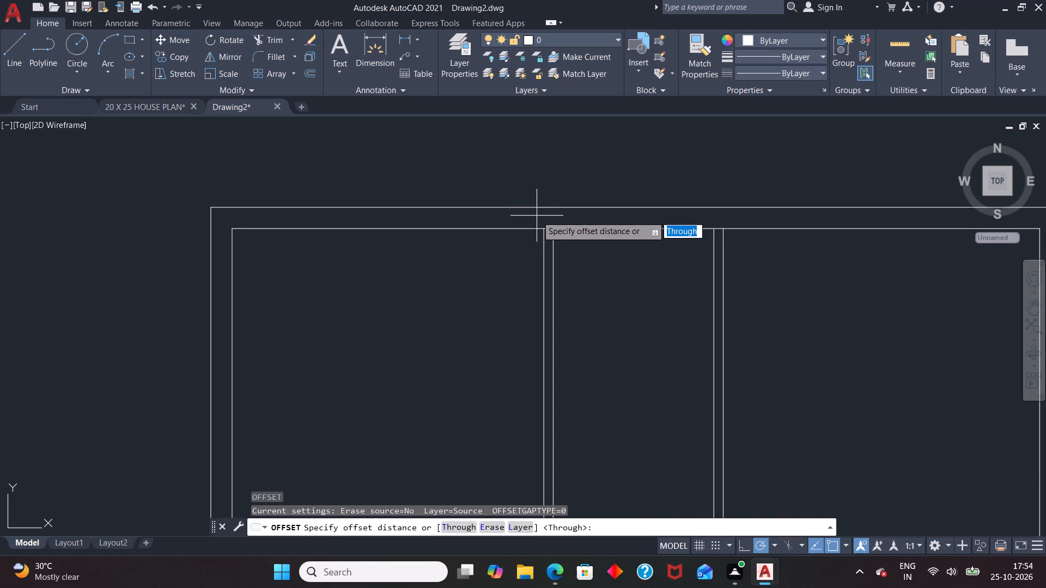
type("16'")
key("Return")
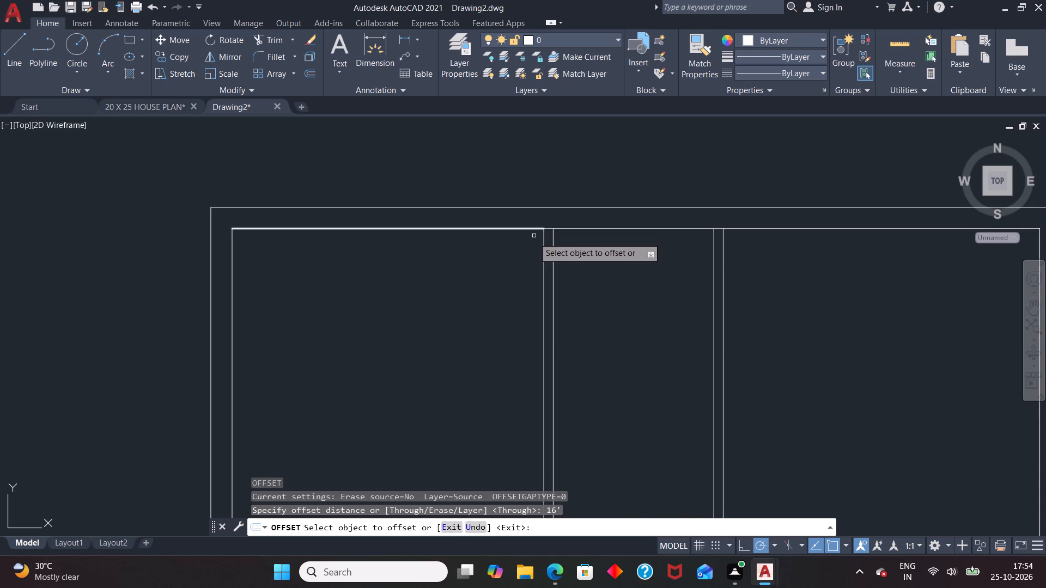
left_click(530, 229)
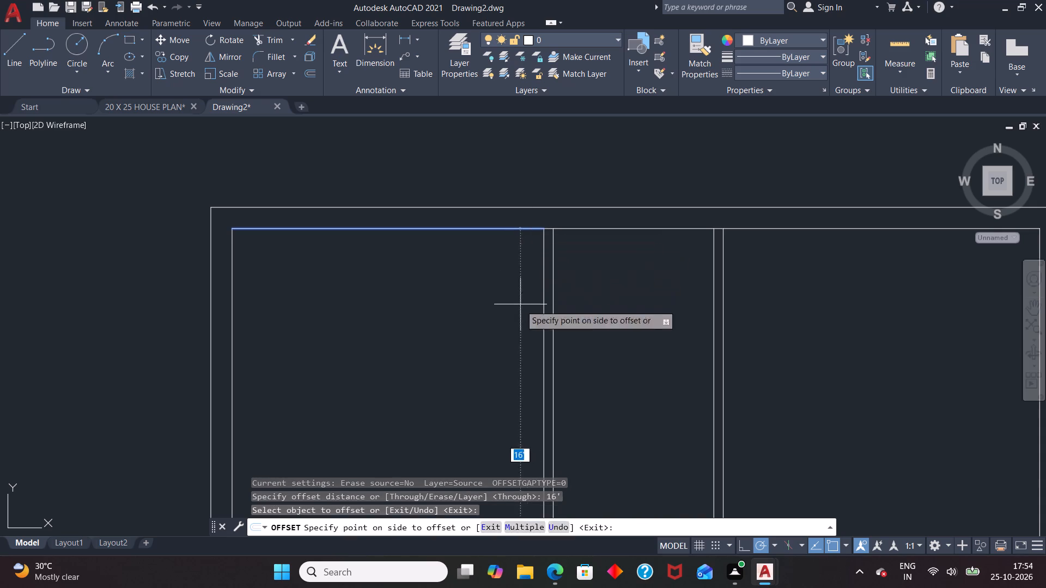
left_click(520, 305)
scroll(534, 237, "down", 3)
left_click(518, 347)
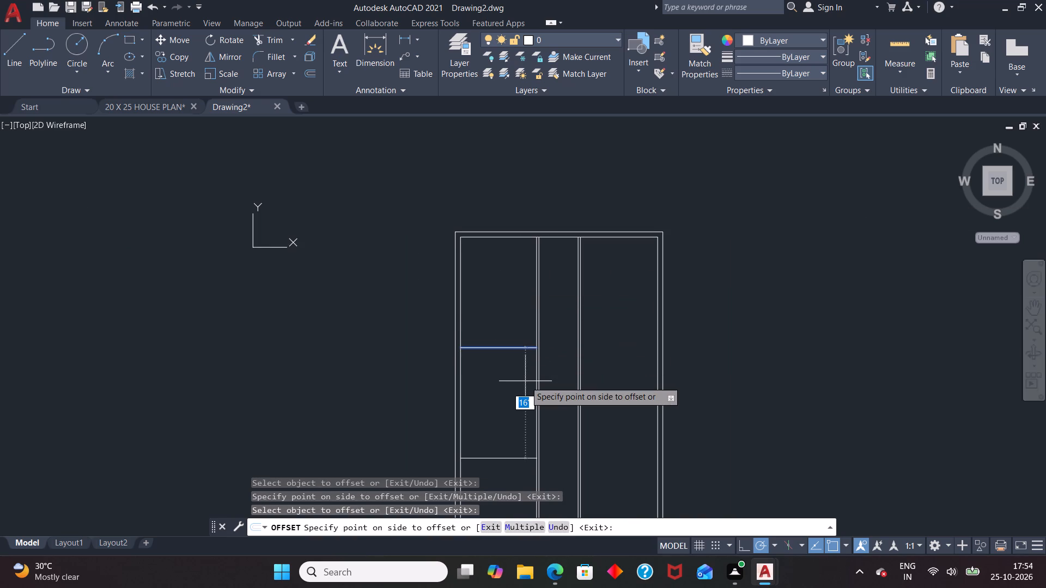
key("4")
key("Return")
key("space")
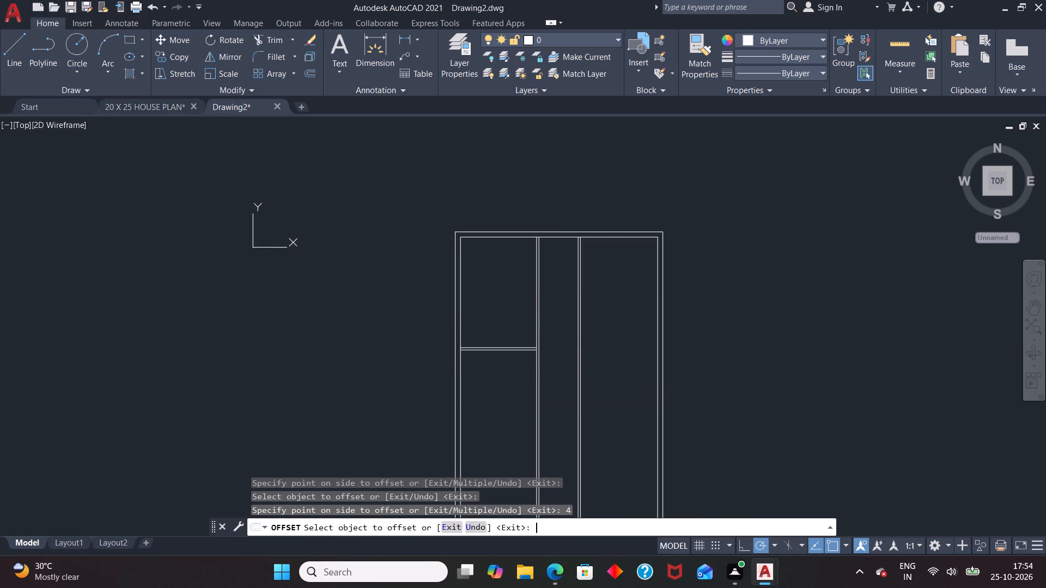
Break the top wall's inner line at the point where it meets the first partition's right line.
scroll(615, 279, "up", 1)
type("BR")
left_click(647, 322)
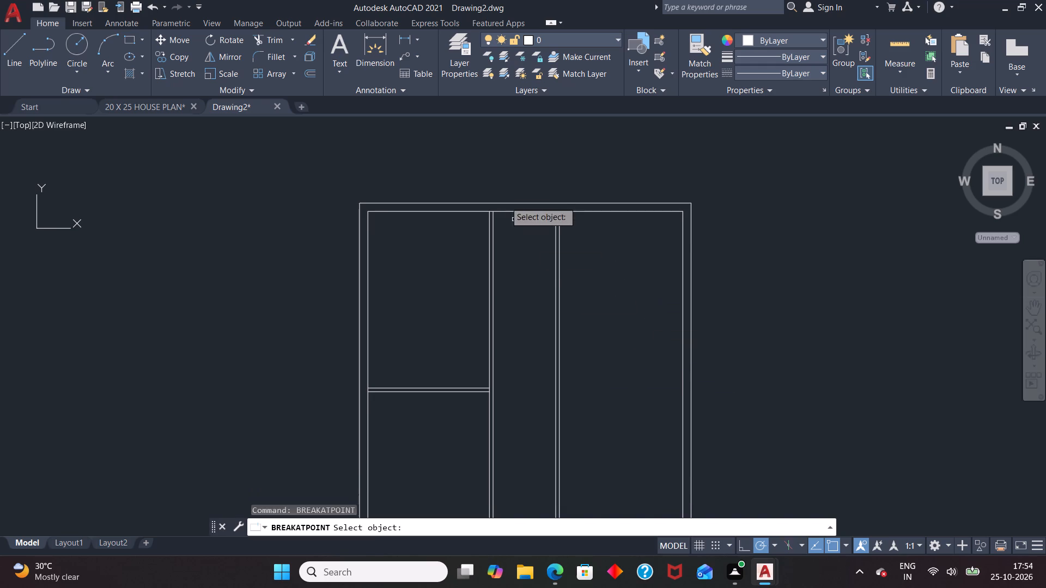
scroll(503, 193, "up", 2)
left_click(520, 238)
scroll(503, 235, "up", 3)
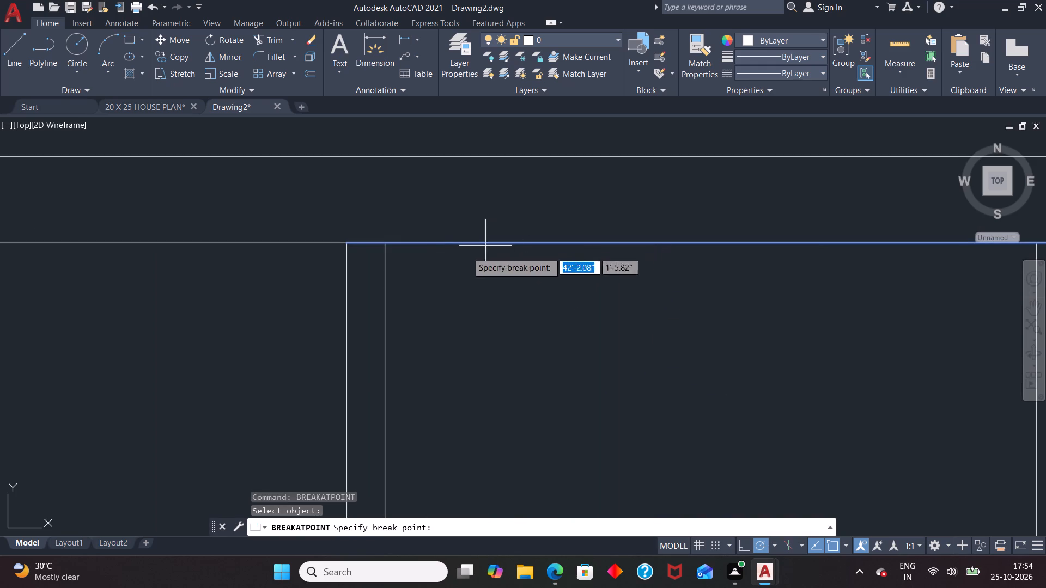
left_click(386, 240)
Break the top wall's inner line at the point where it meets the second partition's left line.
scroll(447, 234, "down", 4)
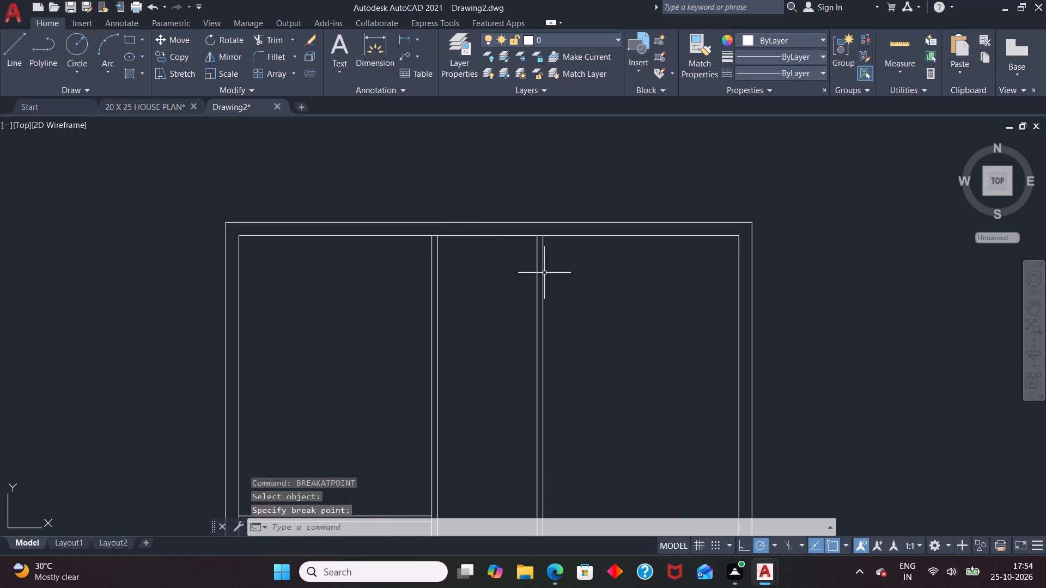
scroll(552, 268, "up", 2)
type("BR")
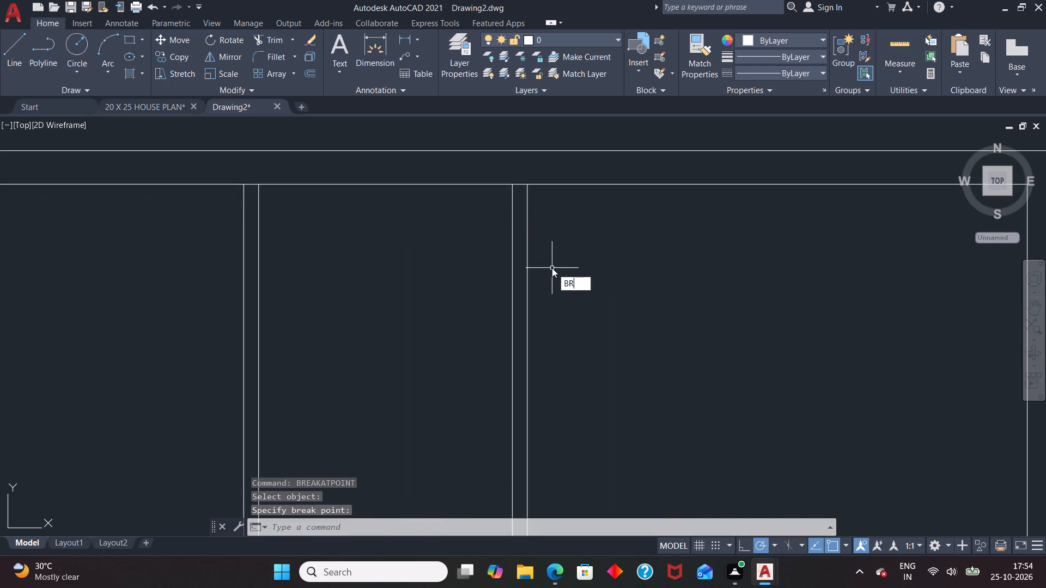
left_click(581, 305)
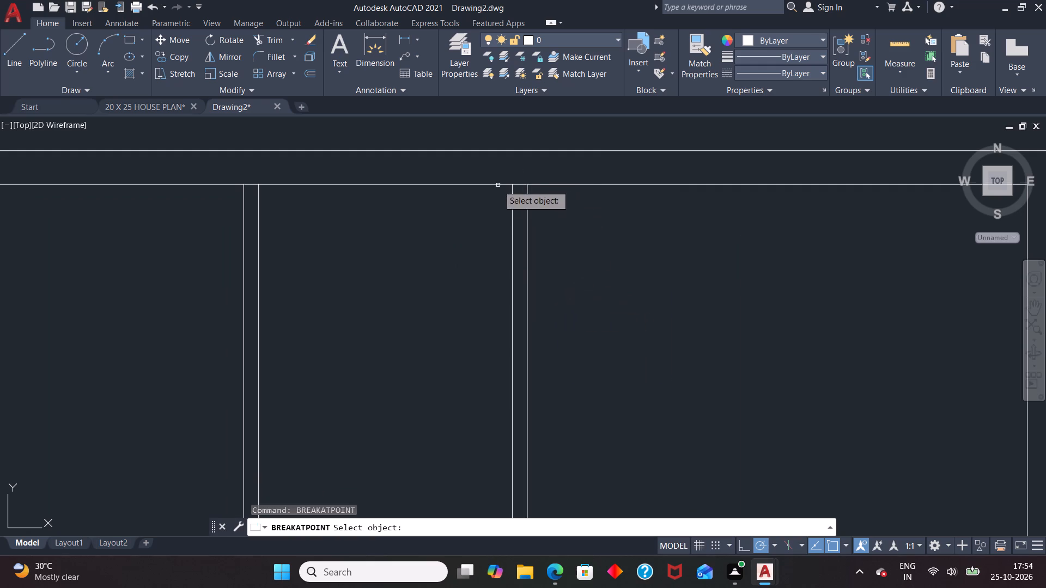
left_click(498, 185)
scroll(509, 183, "up", 3)
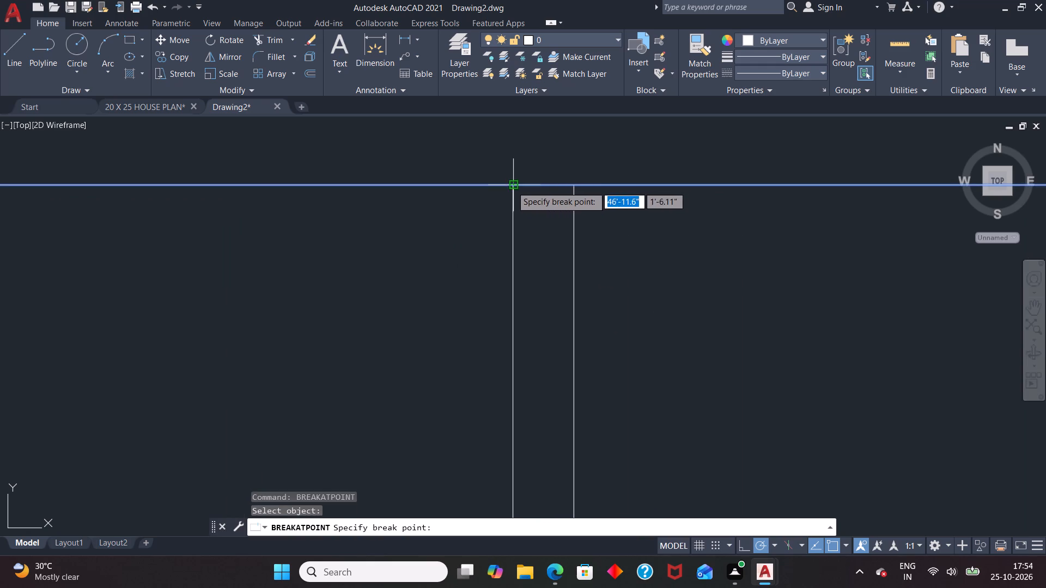
left_click(512, 186)
Offset the middle bay's top inner wall line 5'7" down, and offset the new line another 4 inches down to form a cross partition.
scroll(679, 204, "down", 4)
key("o")
key("Return")
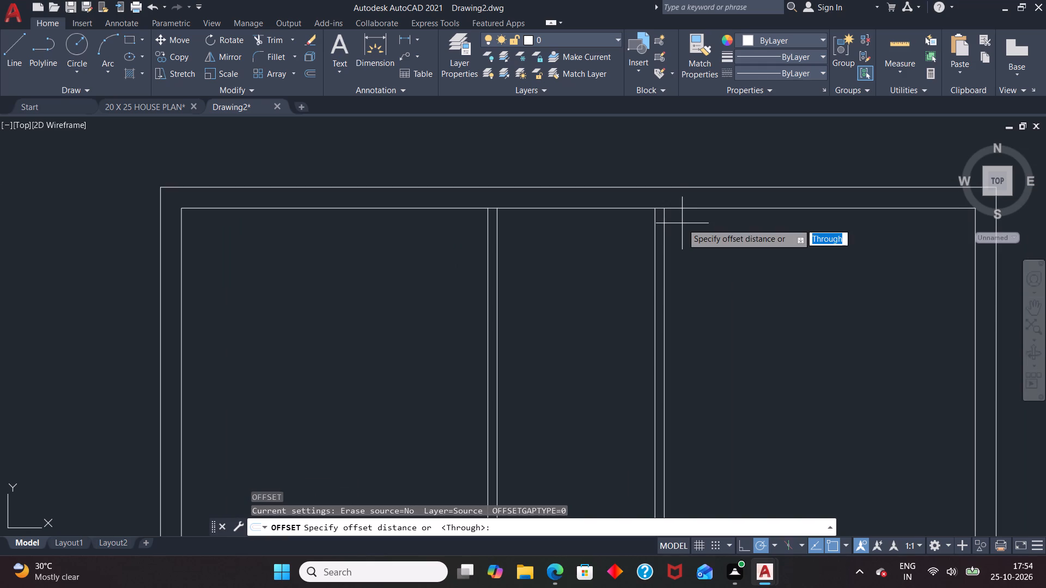
type("5'7\"")
key("Return")
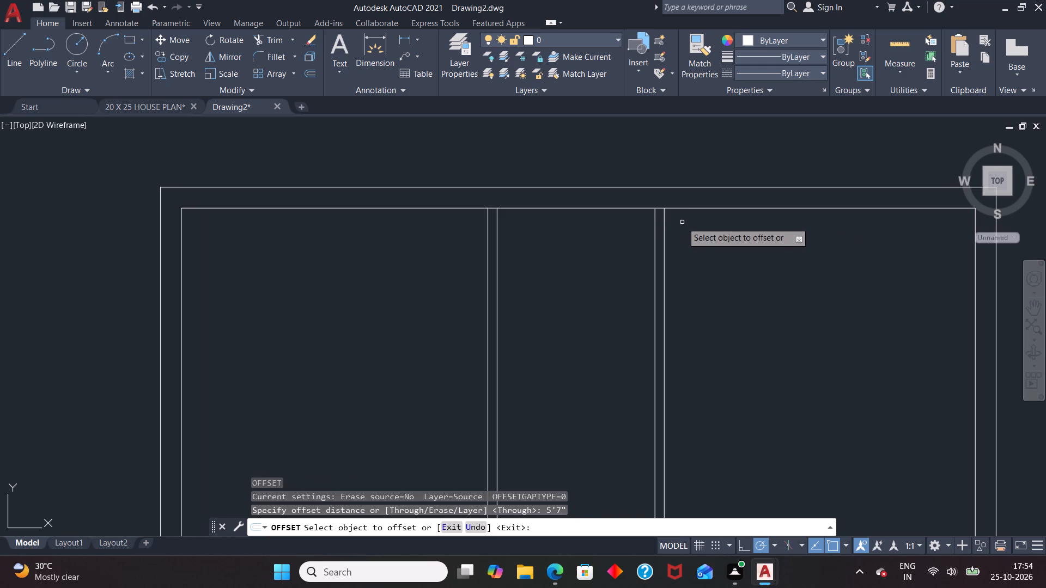
left_click(622, 211)
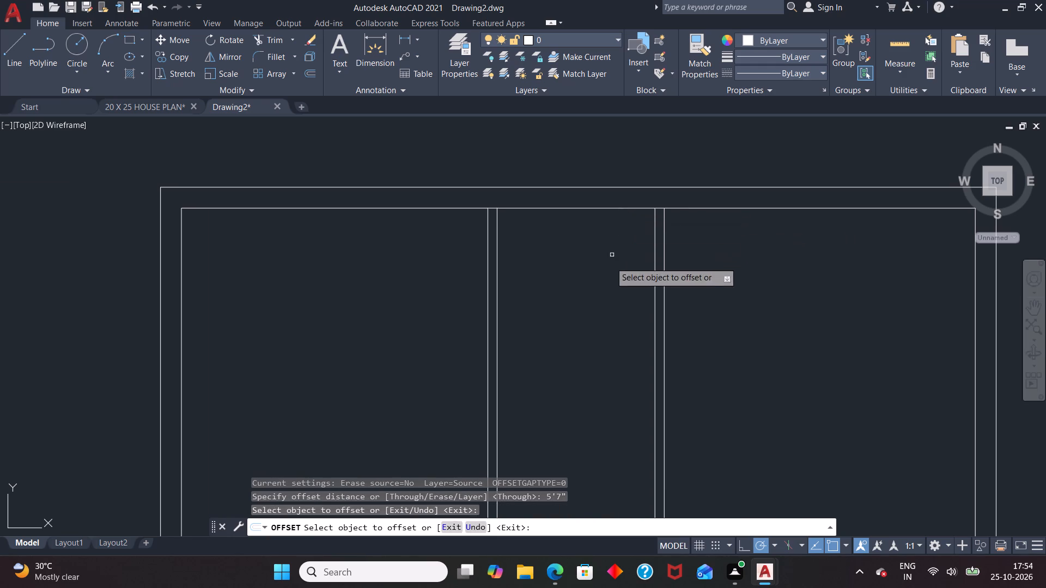
left_click(604, 285)
left_click(623, 208)
left_click(594, 290)
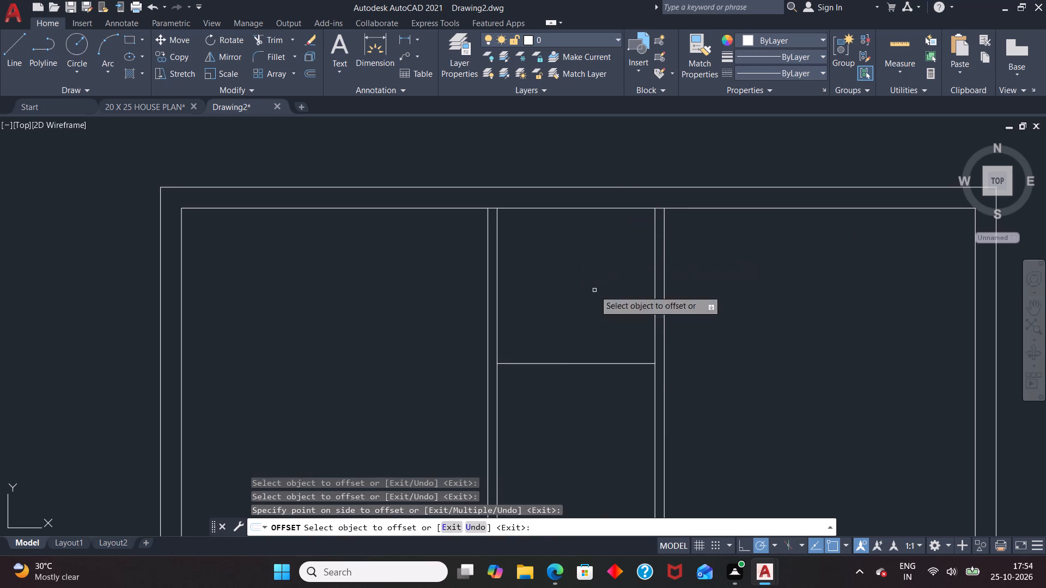
left_click(588, 363)
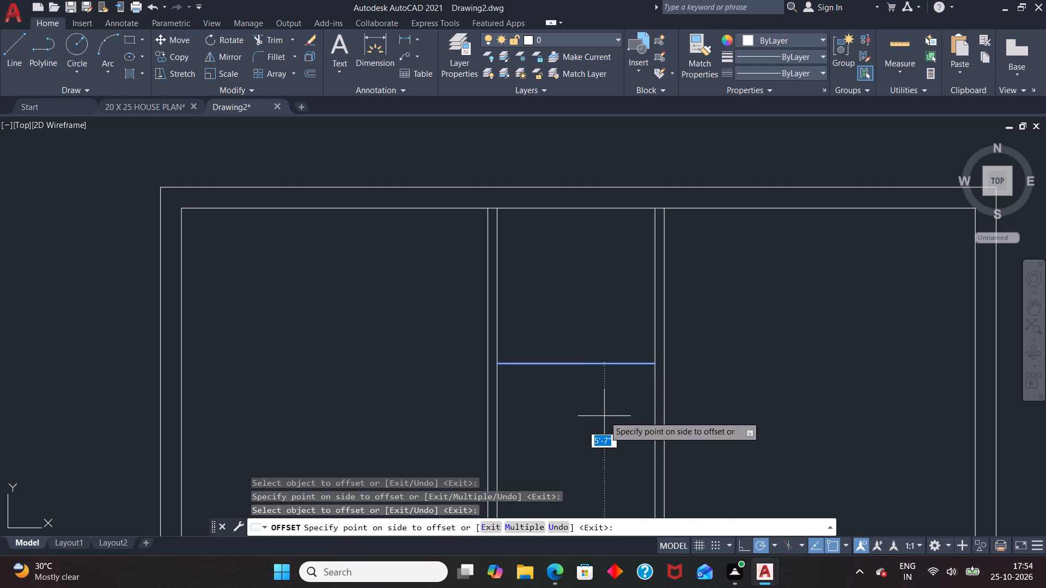
key("5")
key("BackSpace")
key("4")
key("Return")
Offset the middle bay's cross partition's lower line 3'10" down, and offset that new line another 4 inches for a second cross partition.
scroll(619, 195, "down", 2)
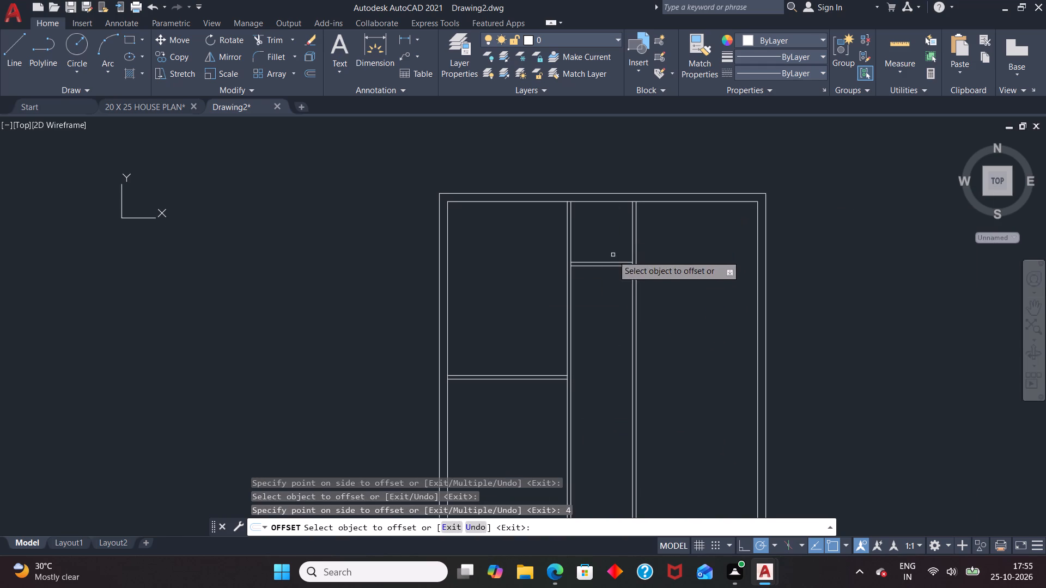
scroll(615, 268, "up", 1)
left_click(615, 264)
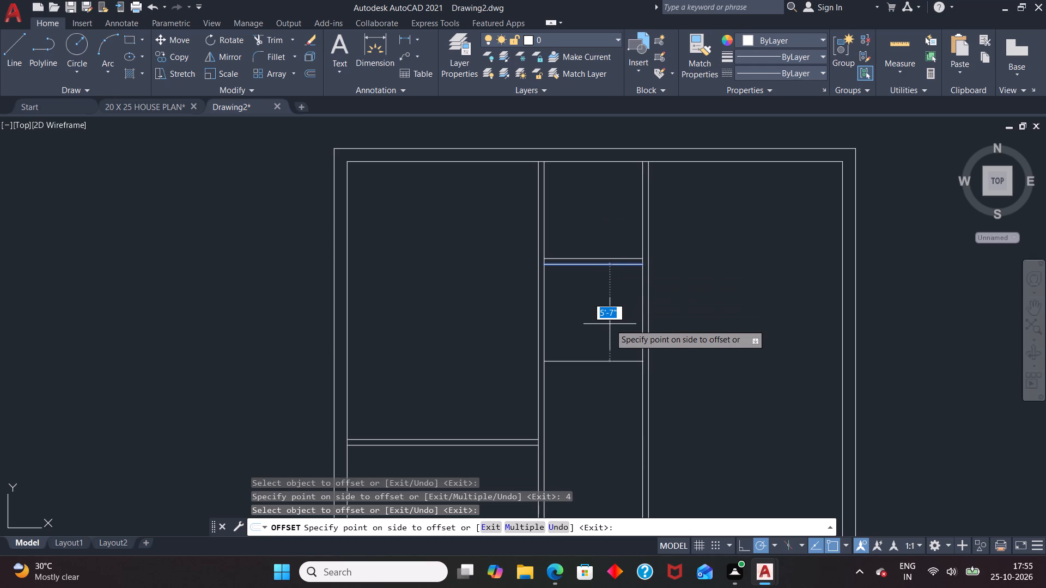
type("3'10\"")
key("Return")
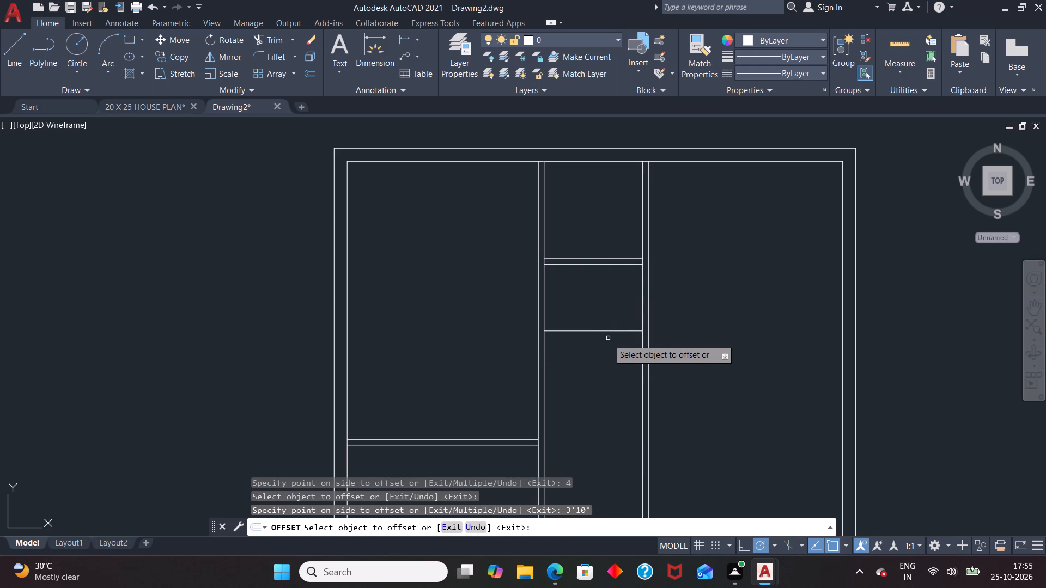
left_click(608, 329)
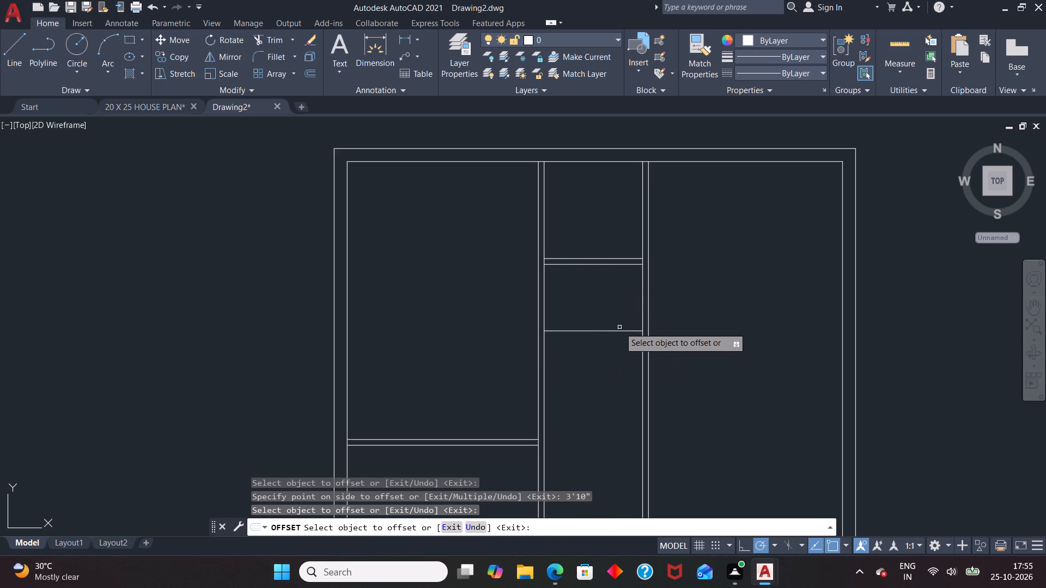
left_click(619, 332)
key("4")
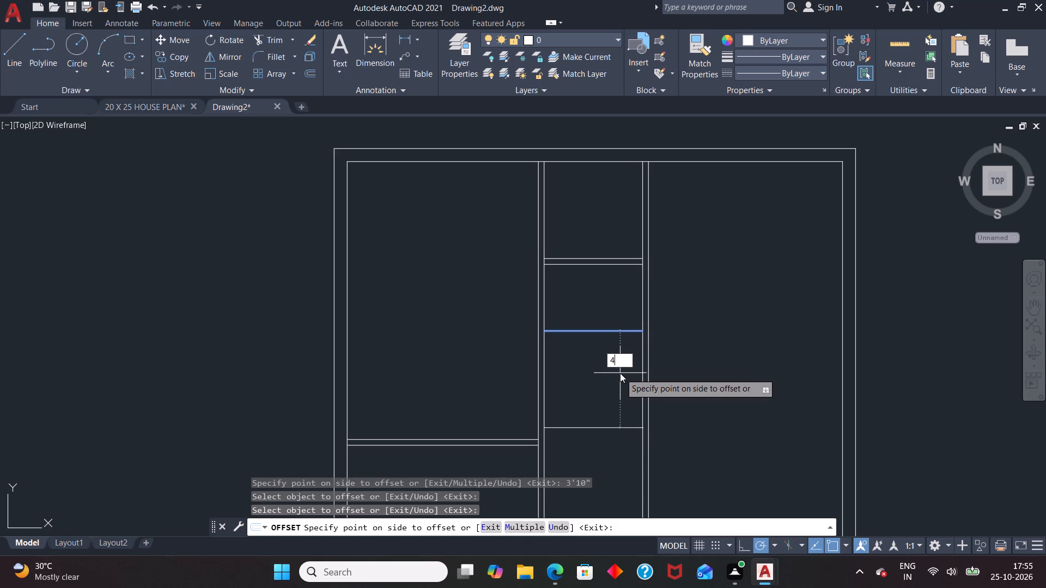
key("Return")
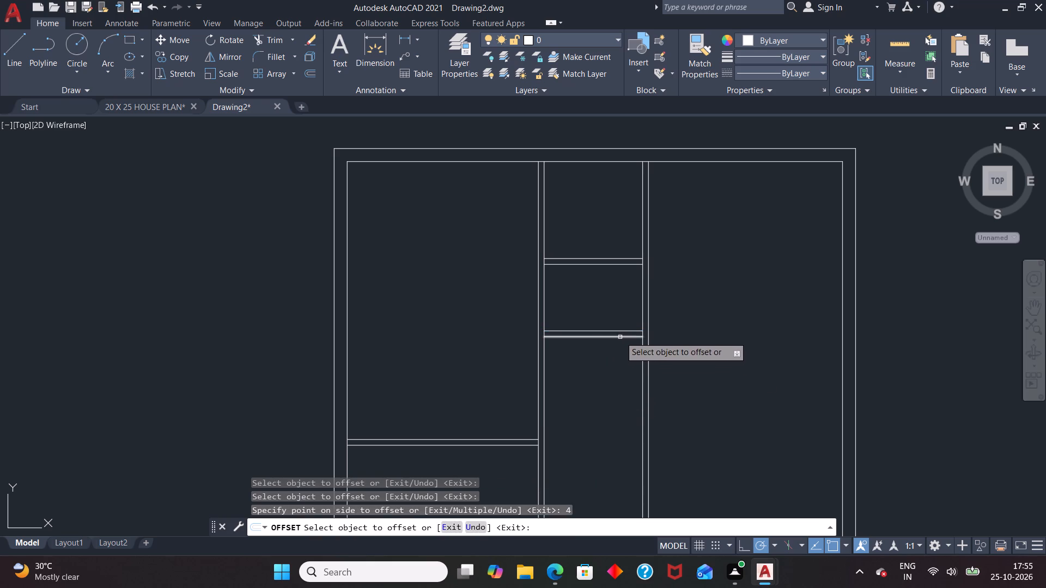
Offset the lower line of the middle bay's second cross partition 2'1" down.
left_click(620, 336)
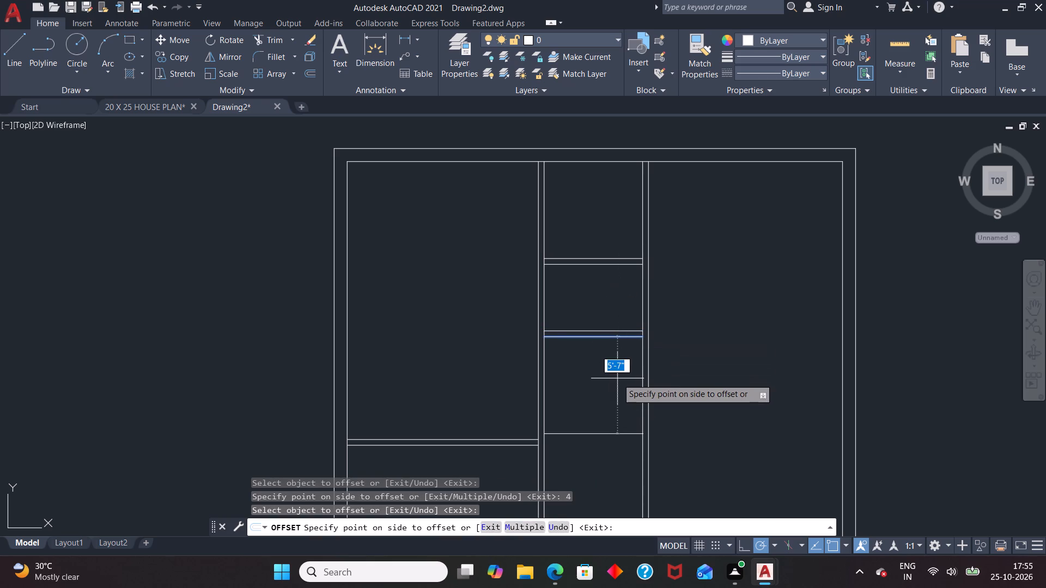
type("2'1")
key("Return")
key("space")
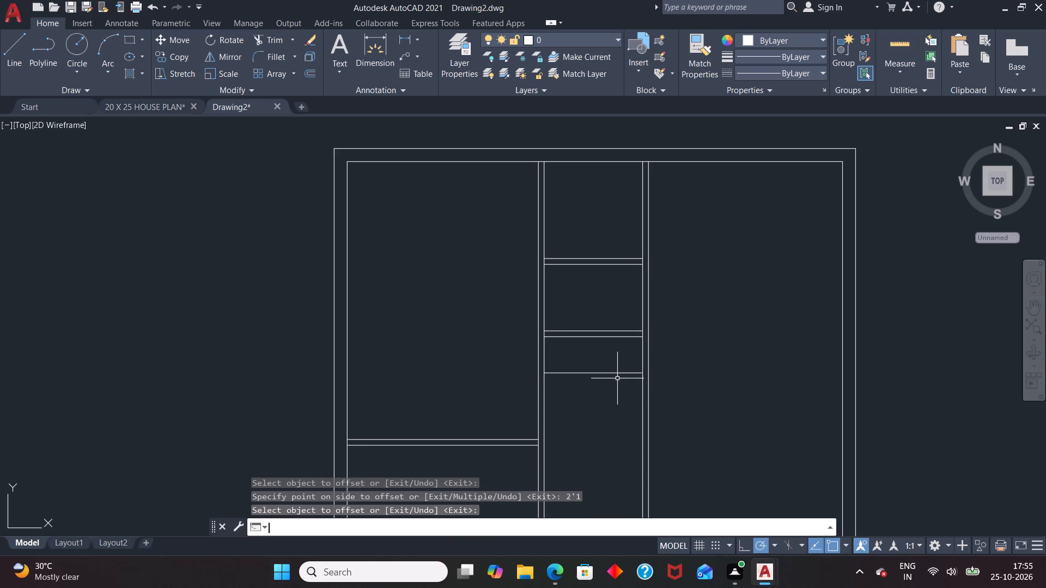
Extend the middle bay's lowest horizontal line leftward to the first vertical partition's left line.
type("EX")
key("Return")
key("Return")
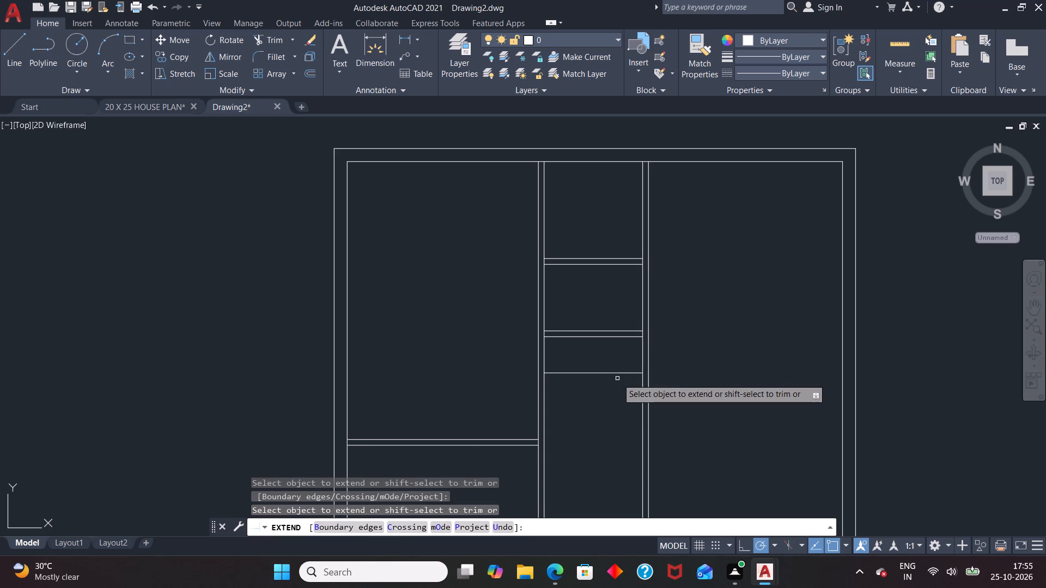
scroll(536, 370, "up", 3)
left_click(582, 387)
scroll(573, 348, "down", 3)
key("space")
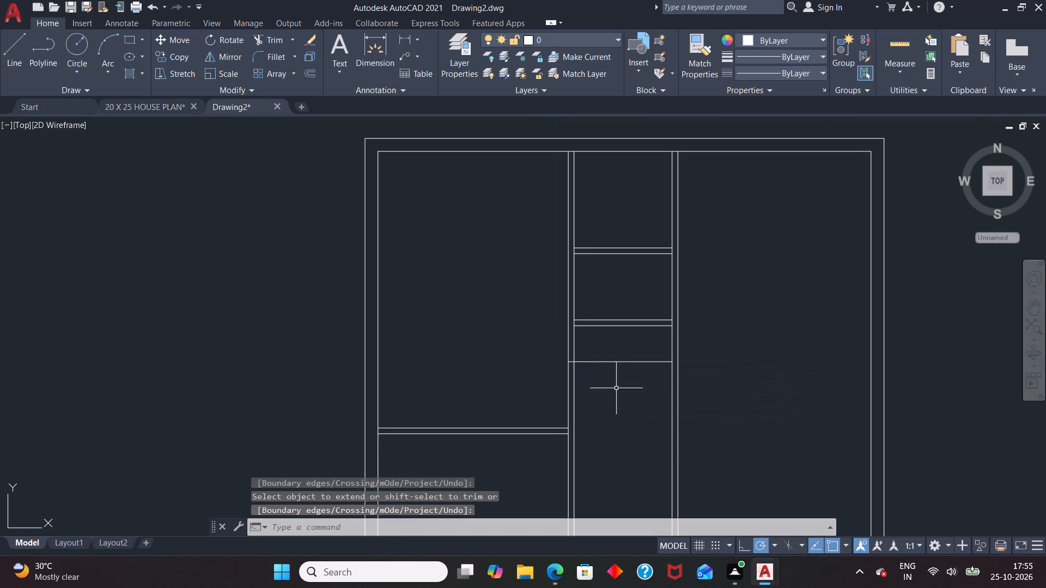
Break the top inner wall line at the second vertical partition's right line so the right bay's part is separate.
scroll(603, 380, "down", 1)
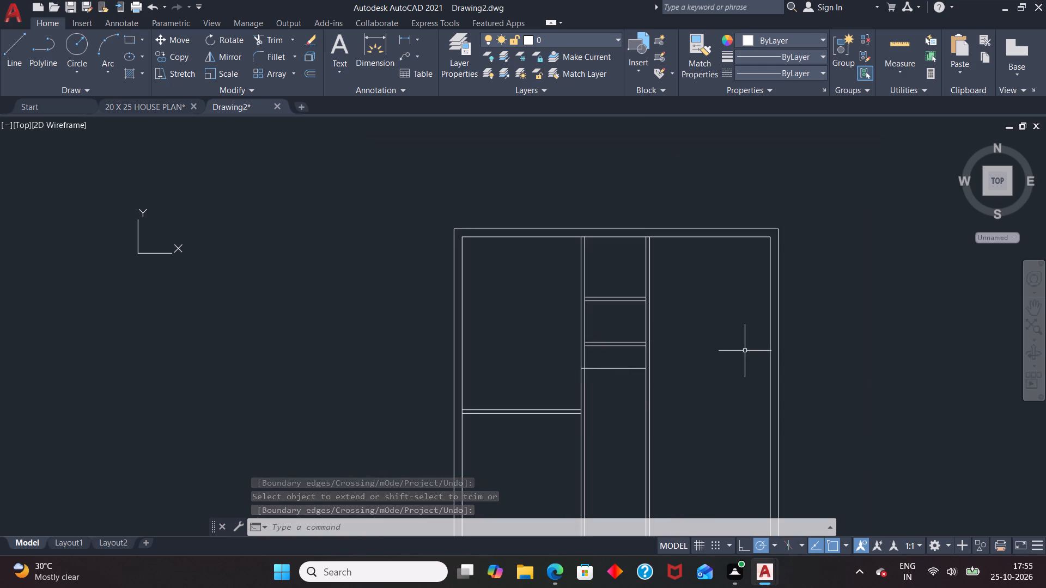
type("BR")
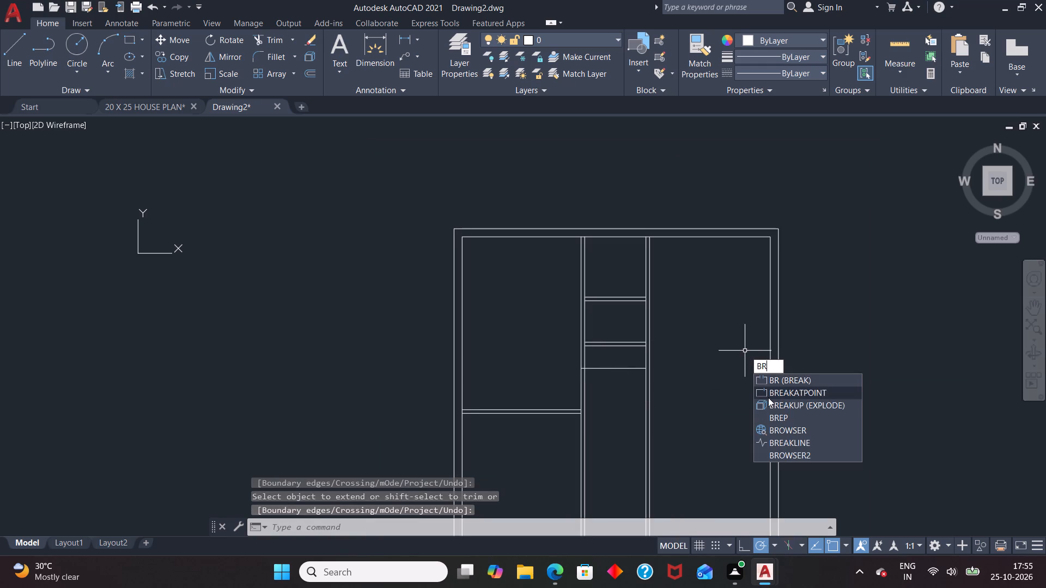
left_click(769, 396)
left_click(683, 240)
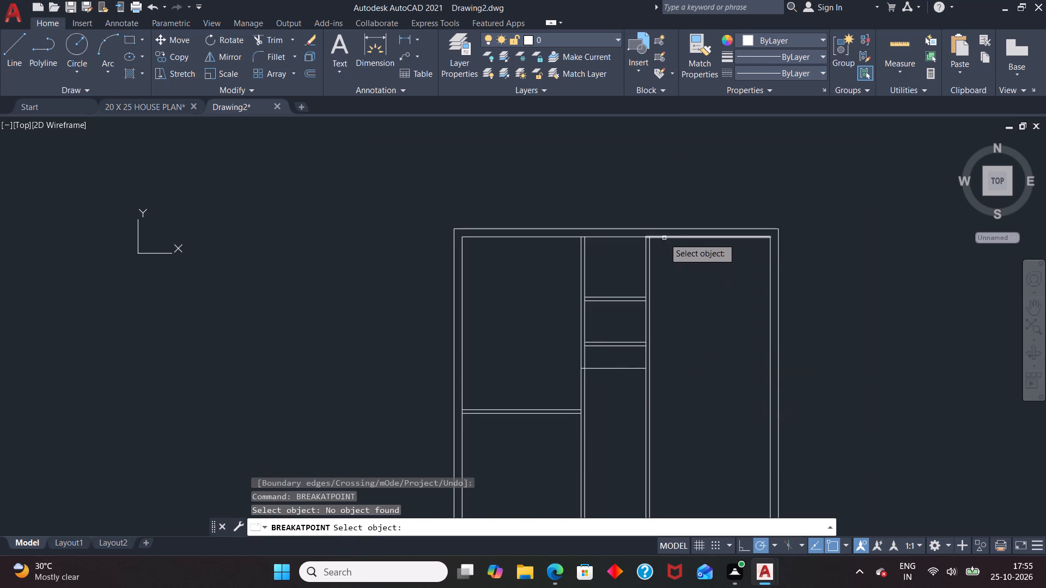
left_click(664, 238)
scroll(659, 237, "up", 5)
left_click(558, 229)
scroll(421, 201, "down", 2)
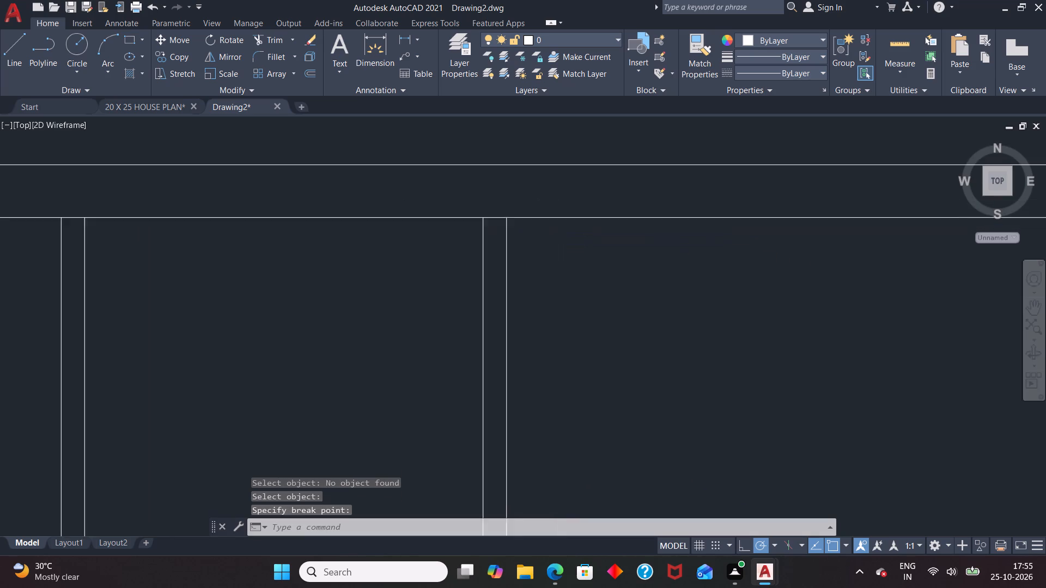
Offset the right bay's top inner wall line 16' down, and offset the new line another 4 inches to form a cross partition.
scroll(421, 204, "down", 1)
key("o")
key("Return")
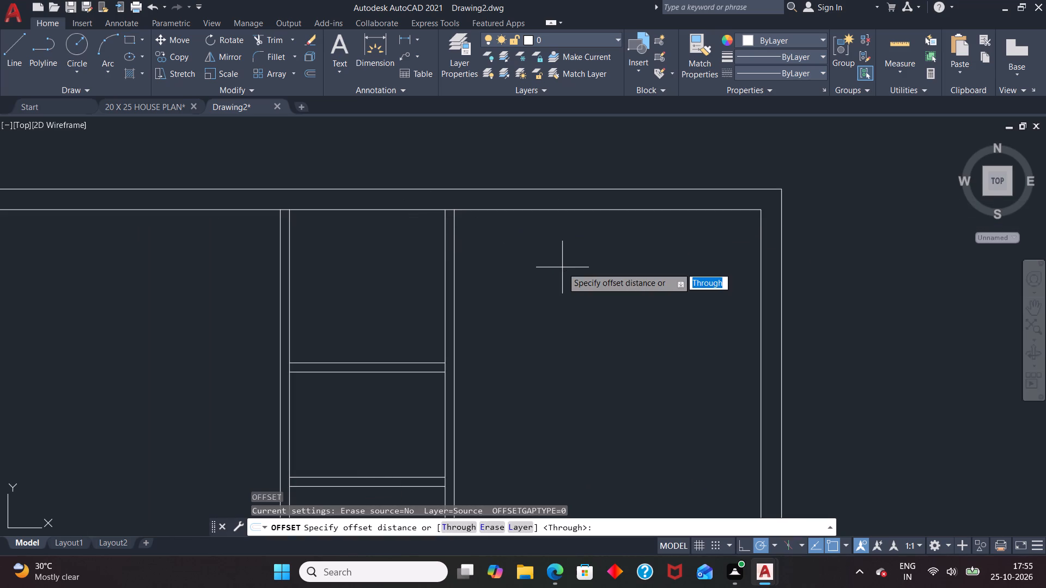
type("15")
key("BackSpace")
type("6'")
key("Return")
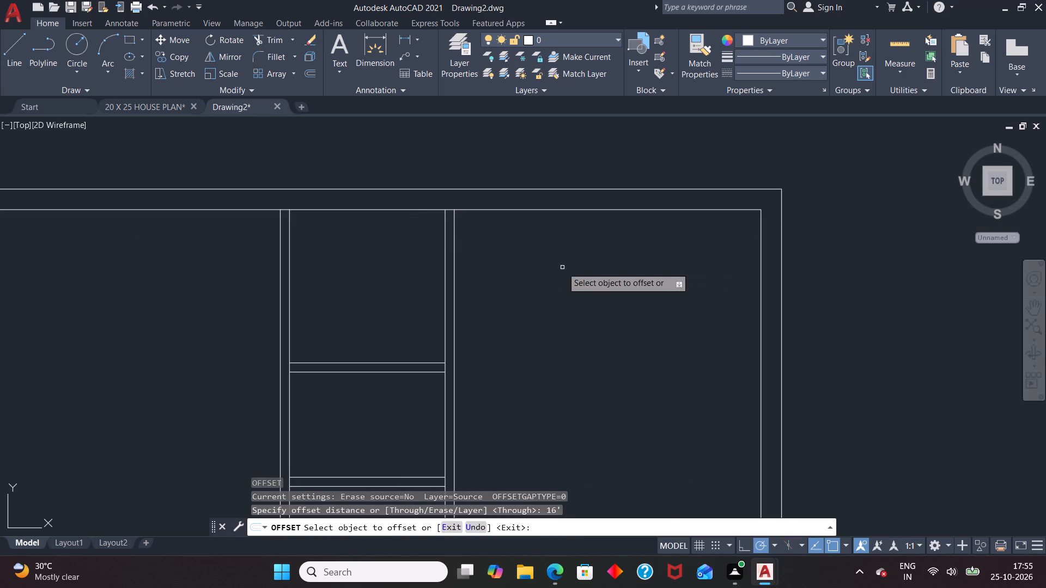
left_click_drag(598, 209, 598, 214)
left_click(598, 318)
scroll(598, 243, "down", 2)
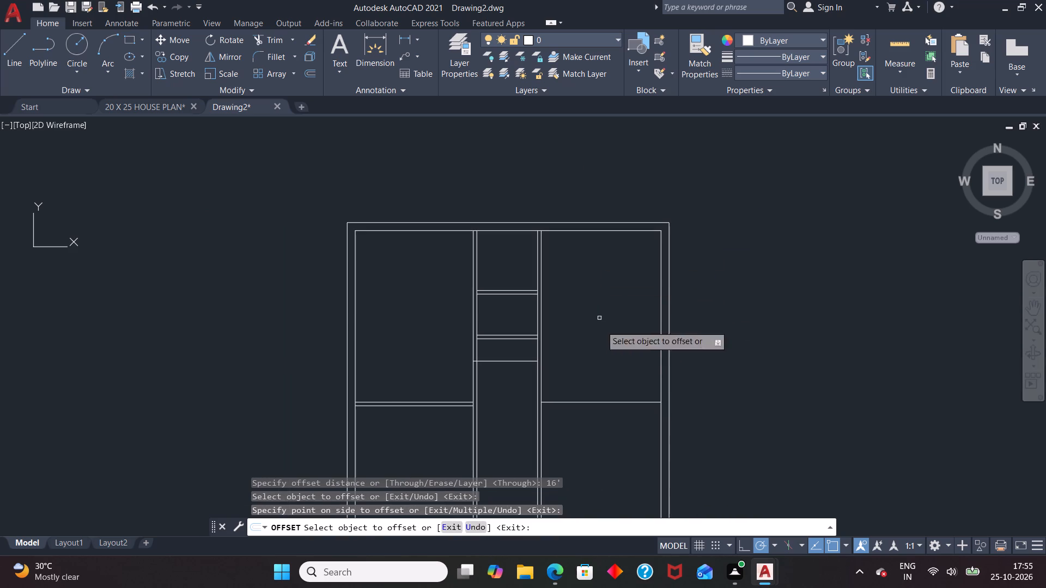
left_click(606, 402)
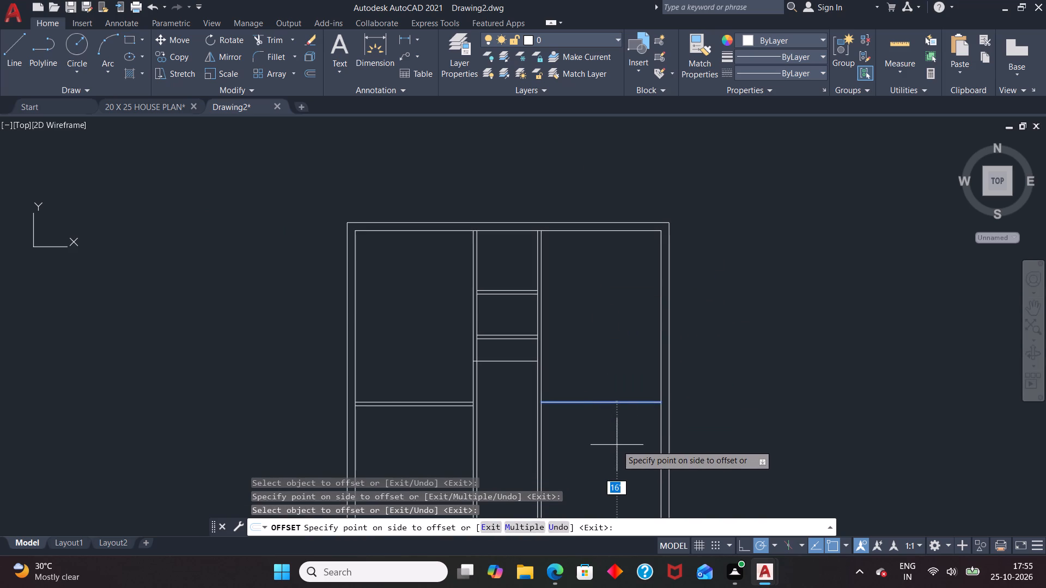
key("4")
key("Return")
key("space")
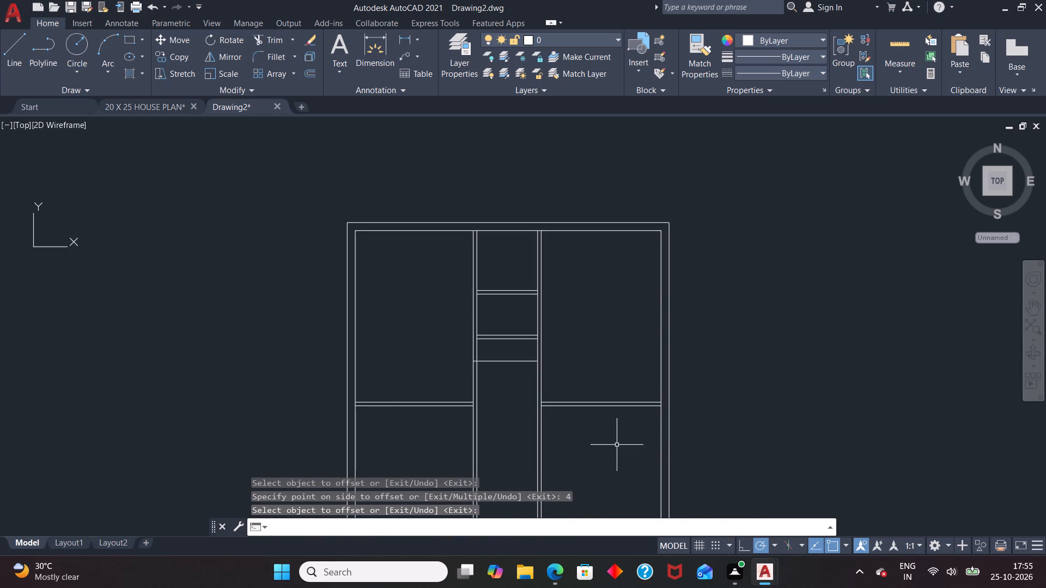
Trim the second vertical partition's left line where the middle bay's two cross partitions meet it.
type("TR")
key("Return")
key("Return")
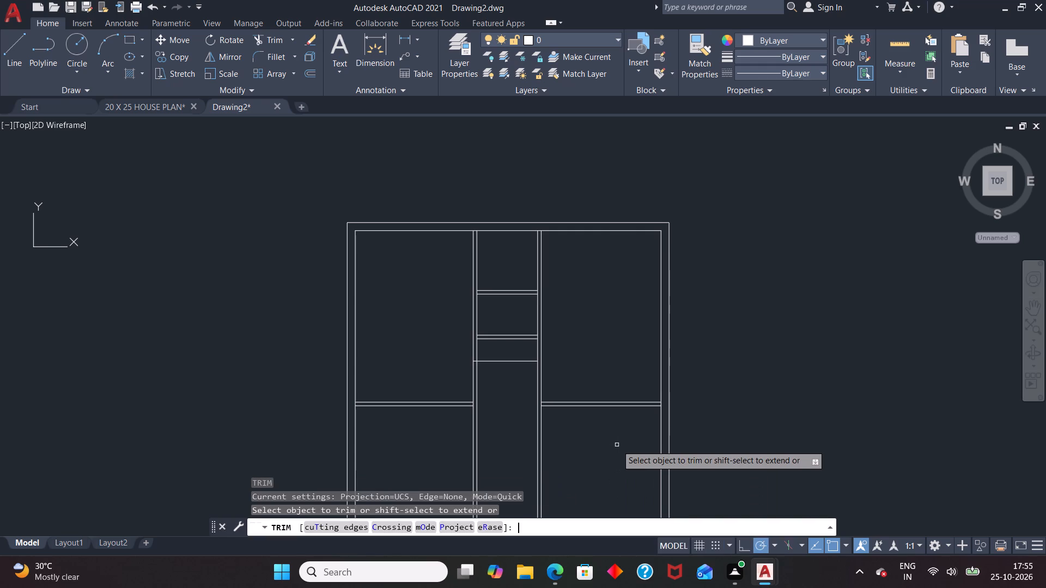
scroll(554, 272, "up", 4)
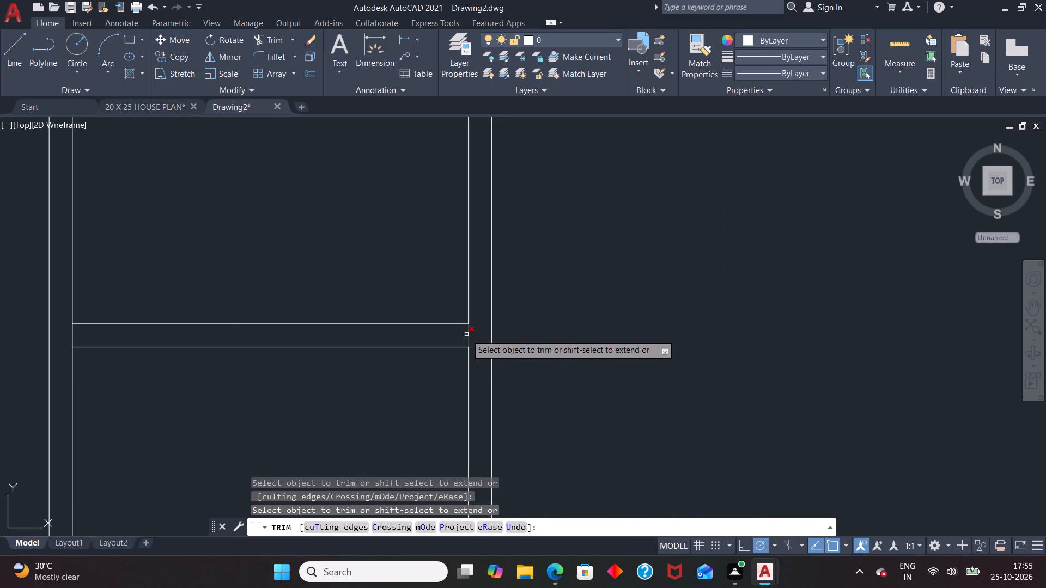
left_click(466, 334)
scroll(564, 262, "down", 3)
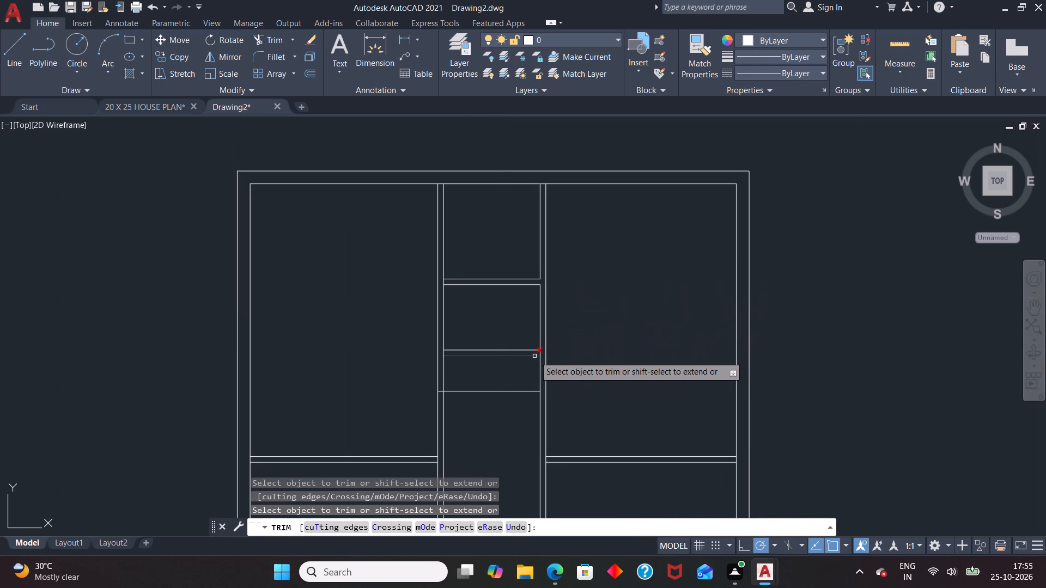
scroll(542, 353, "up", 4)
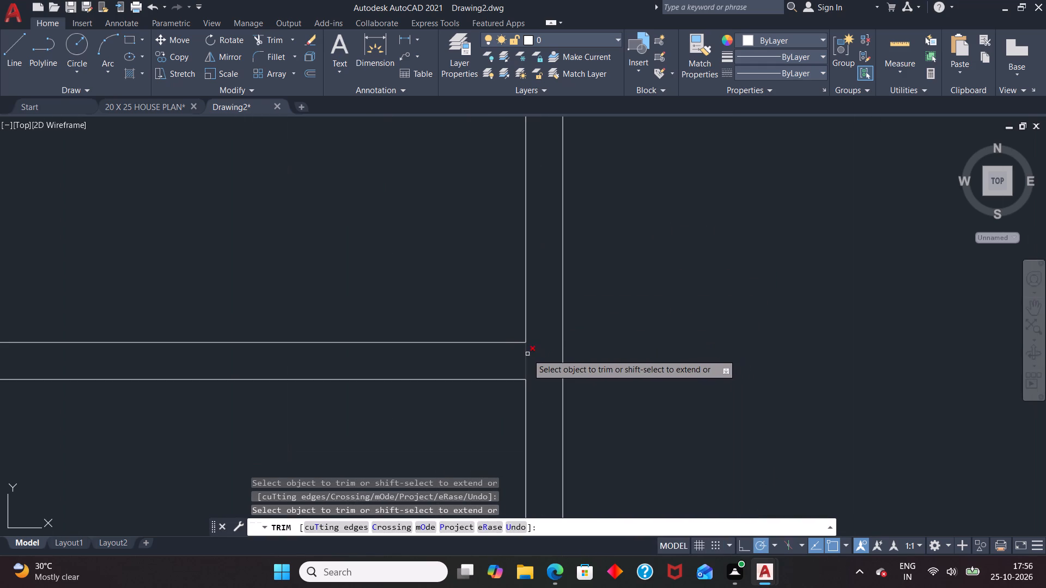
left_click(527, 354)
scroll(677, 305, "down", 3)
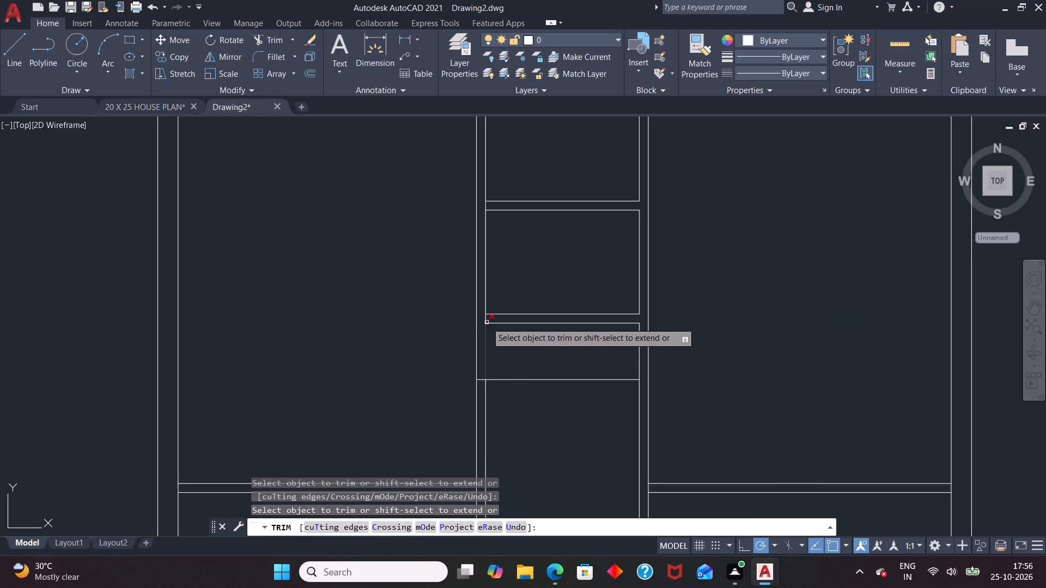
Trim the first vertical partition's right line where the middle bay's two cross partitions meet it.
scroll(487, 320, "up", 1)
left_click(485, 320)
scroll(521, 340, "down", 2)
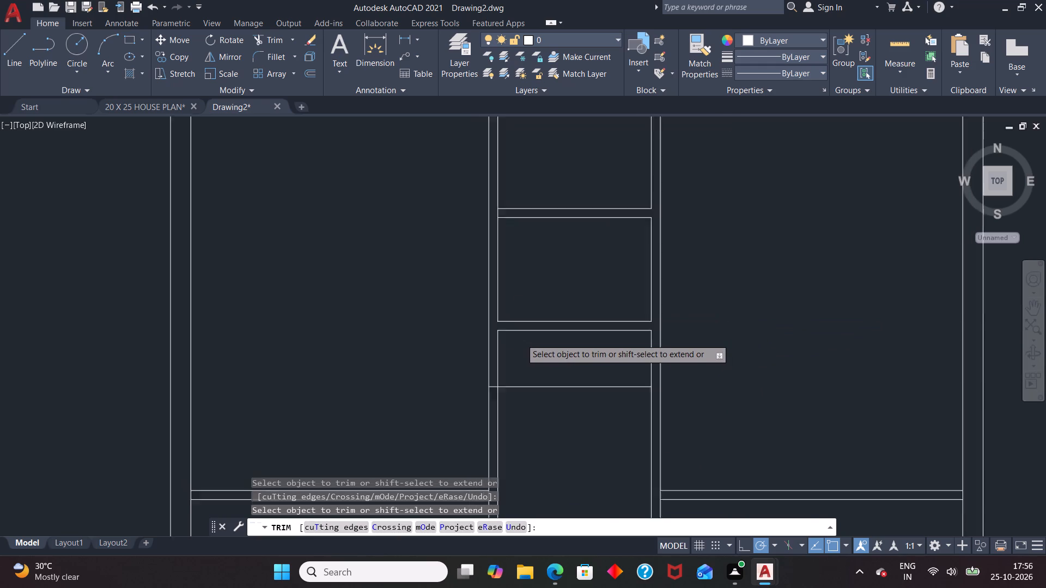
scroll(506, 256, "up", 2)
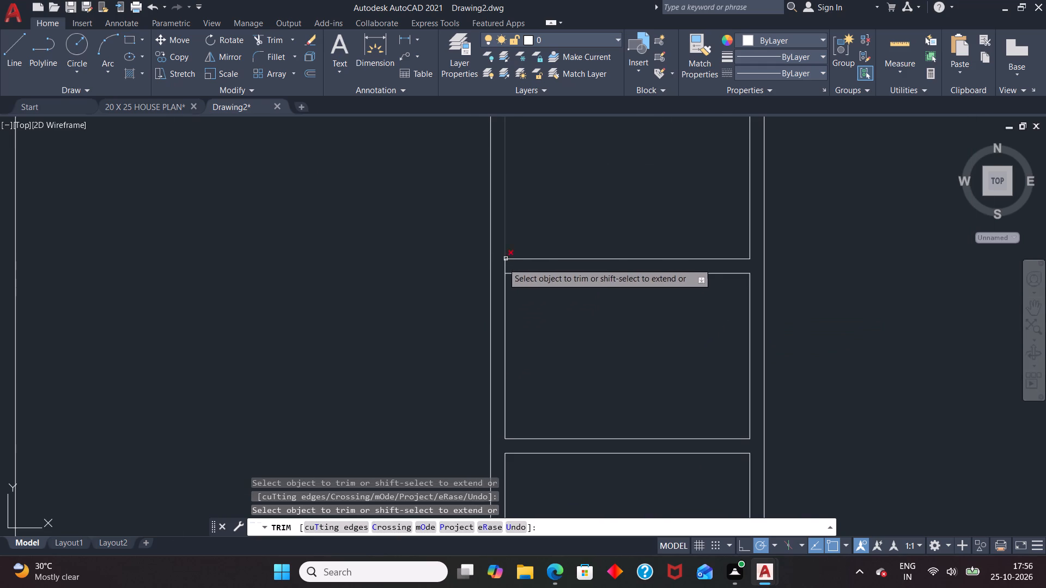
left_click(504, 269)
scroll(502, 264, "down", 2)
Trim the second vertical partition's right line where the right bay's cross partition meets it.
scroll(576, 219, "down", 2)
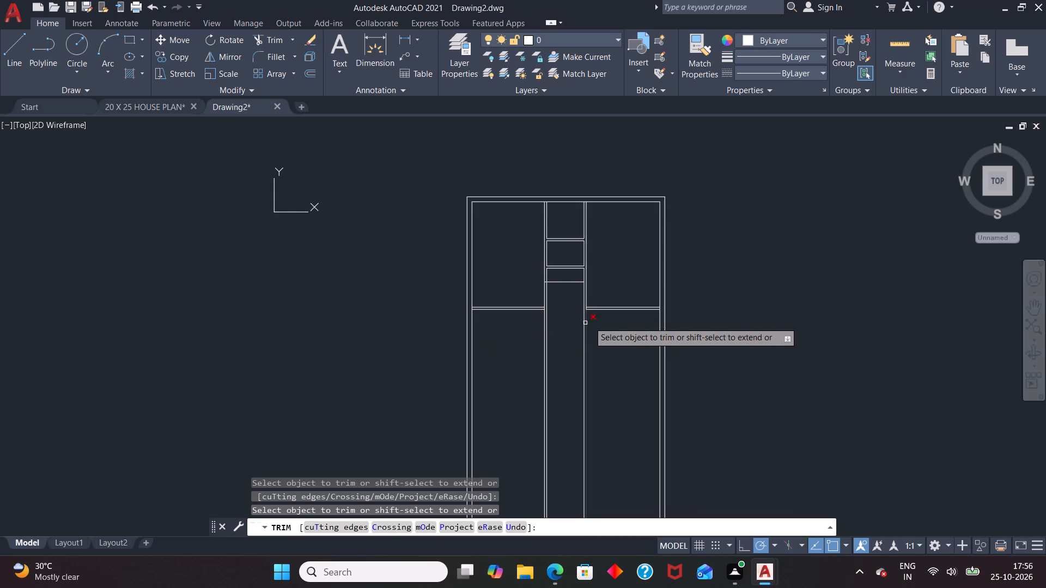
scroll(587, 311, "up", 4)
left_click(579, 290)
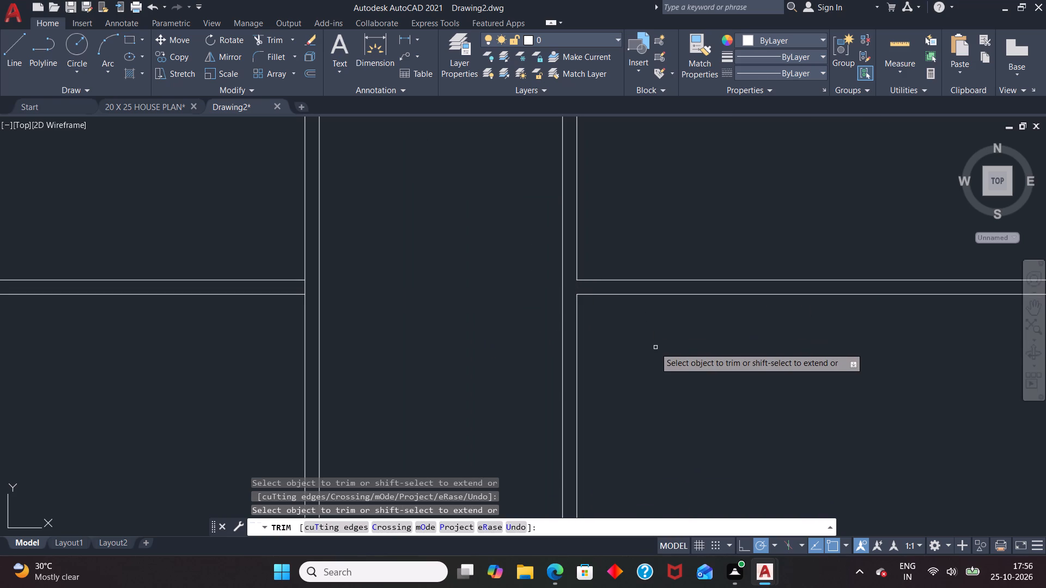
key("space")
Draw a door jamb line across the second vertical partition, tracked 4 inches above the top middle room's lower-right corner.
scroll(652, 340, "down", 3)
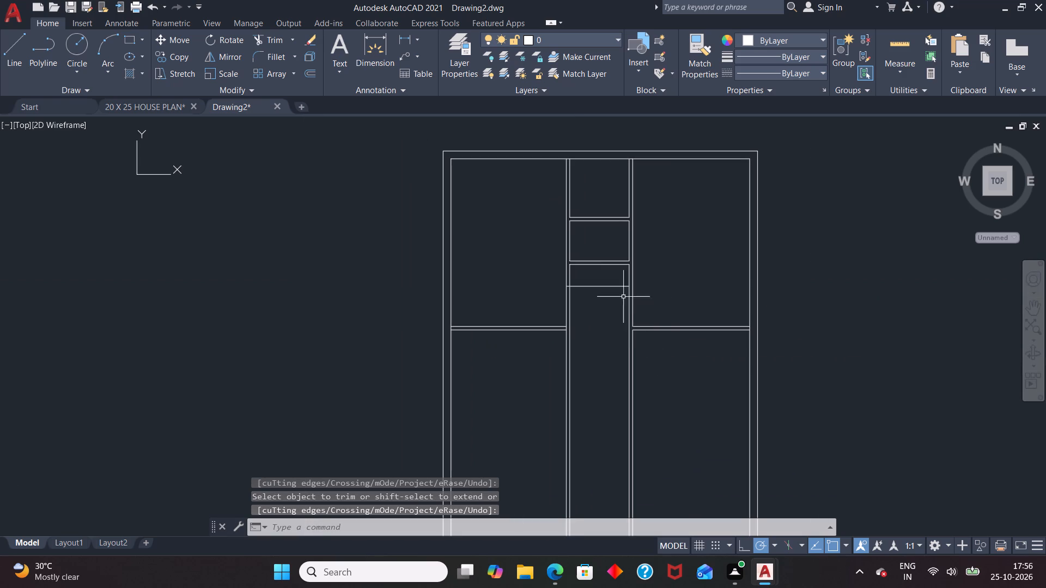
scroll(619, 163, "up", 2)
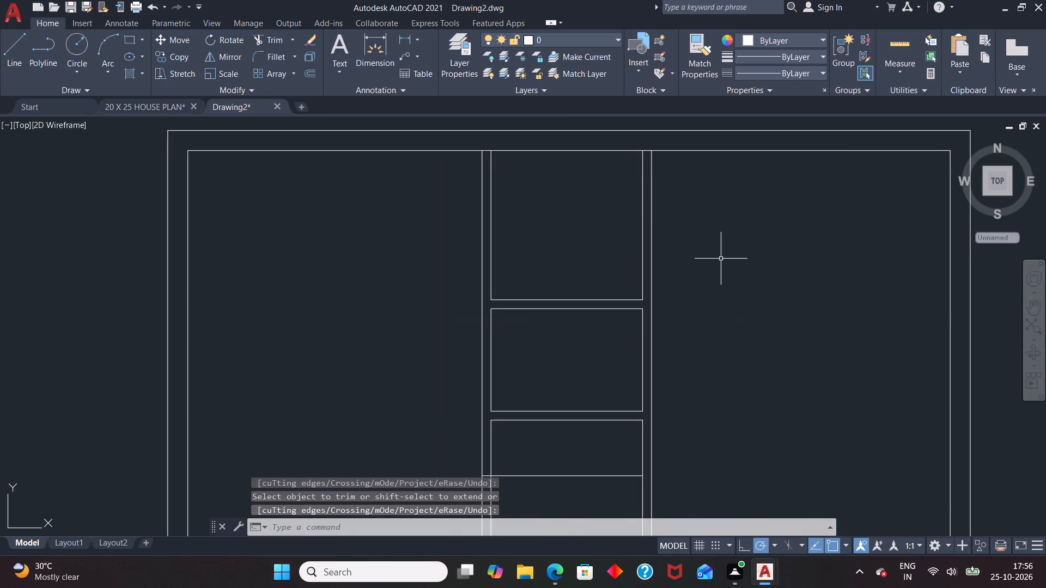
key("l")
key("Return")
type("TK")
key("Return")
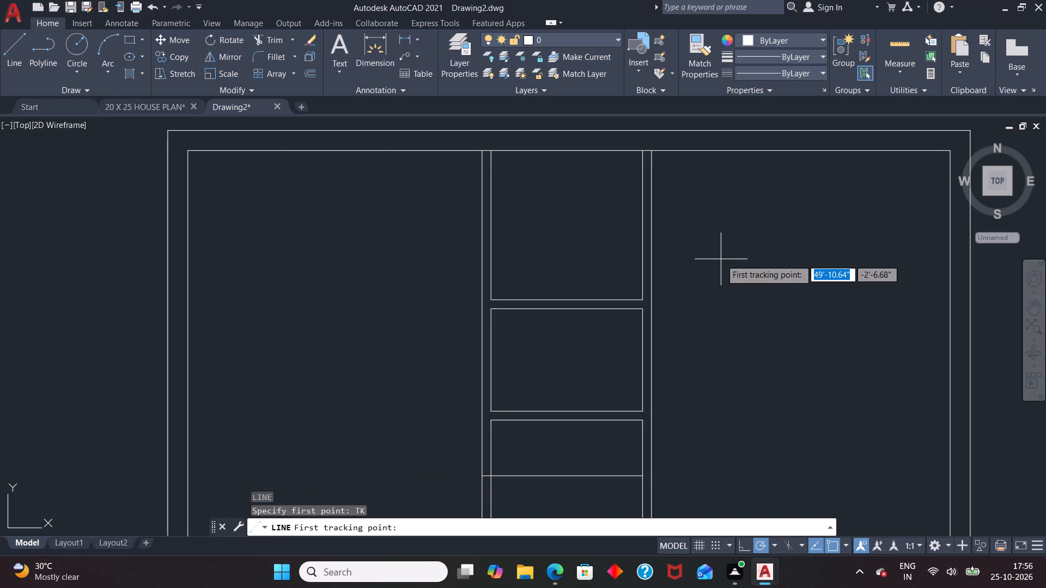
left_click(646, 302)
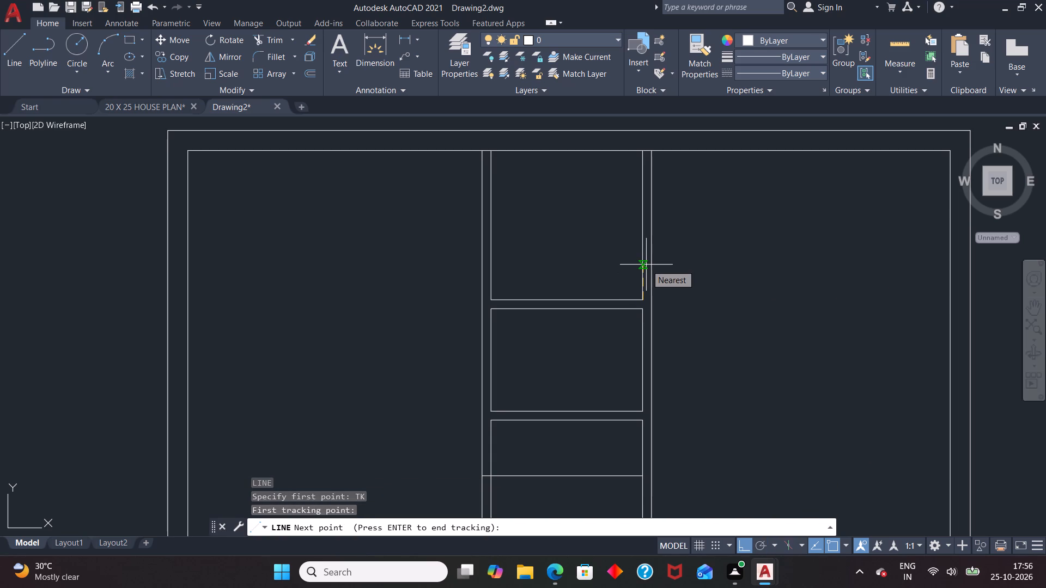
key("4")
key("Return")
key("Return")
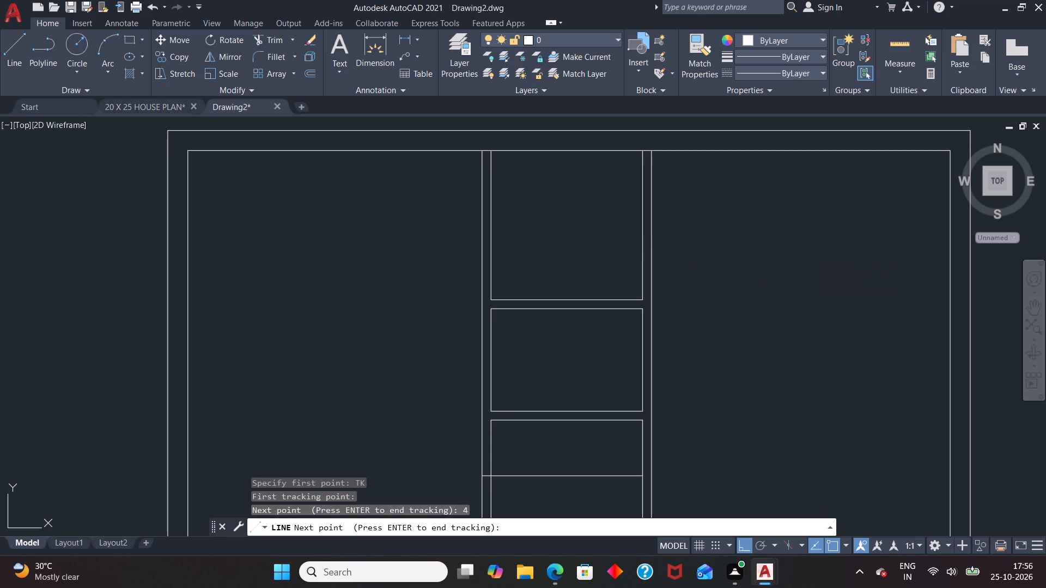
scroll(665, 297, "up", 2)
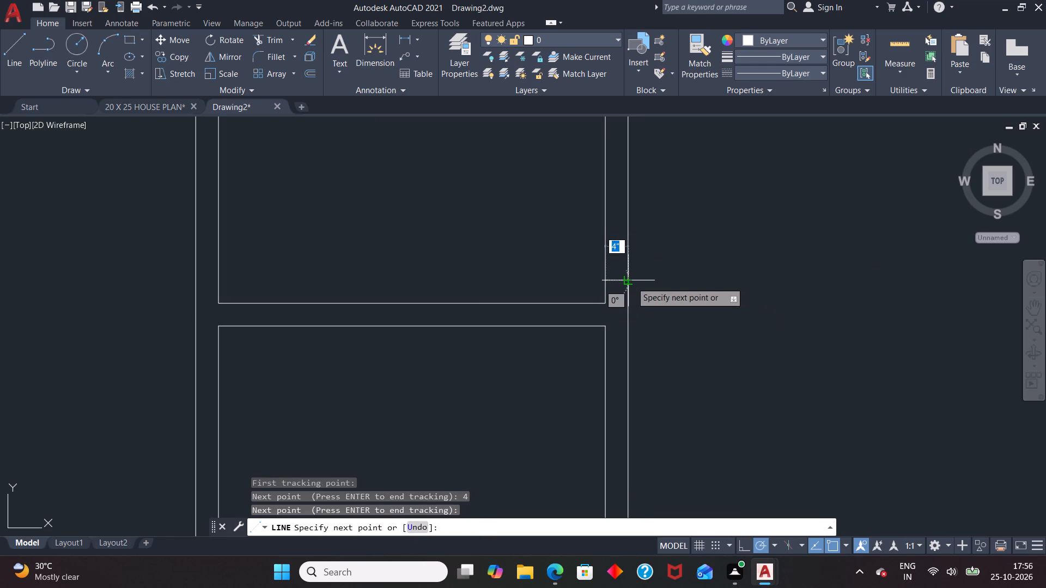
left_click(631, 281)
key("space")
Offset the jamb line on the second vertical partition 2'6" upward to mark the door opening's other side.
type("O")
key("Return")
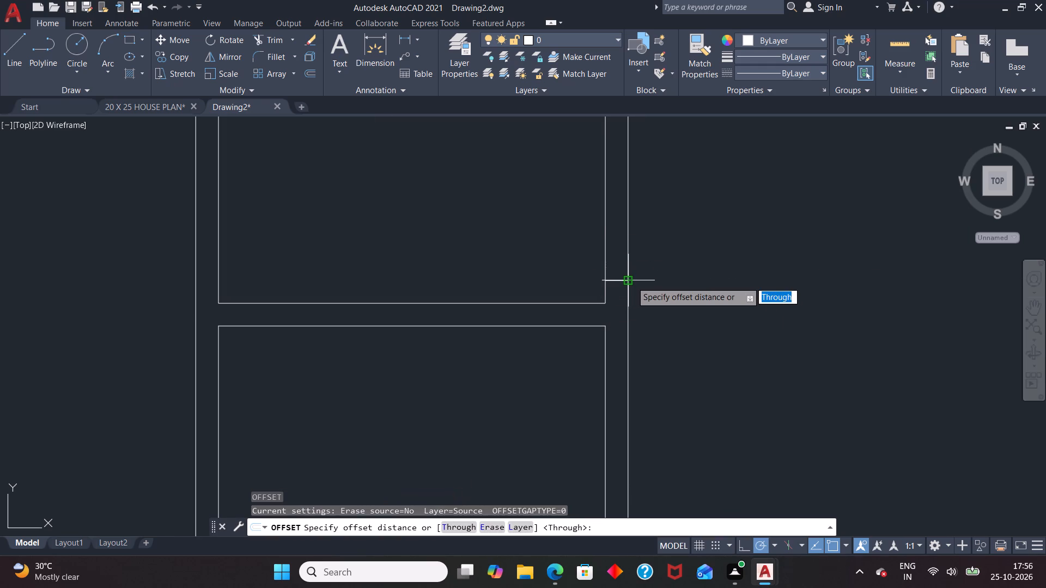
type("2'6\"")
key("Return")
left_click(628, 281)
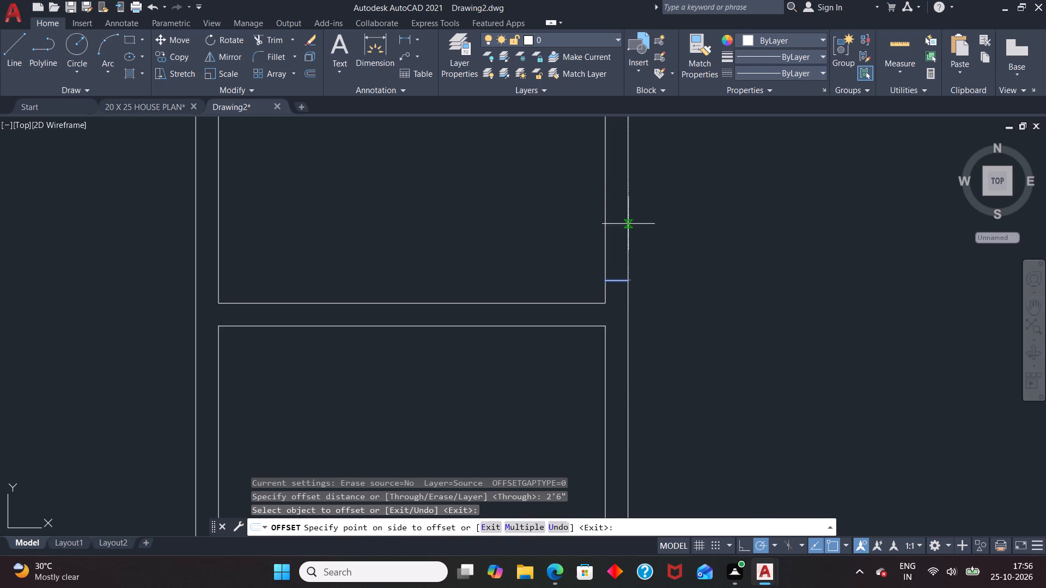
left_click(628, 224)
scroll(695, 301, "down", 3)
key("space")
Trim the second vertical partition's left line between the two jamb lines of the top middle room's door.
type("TR")
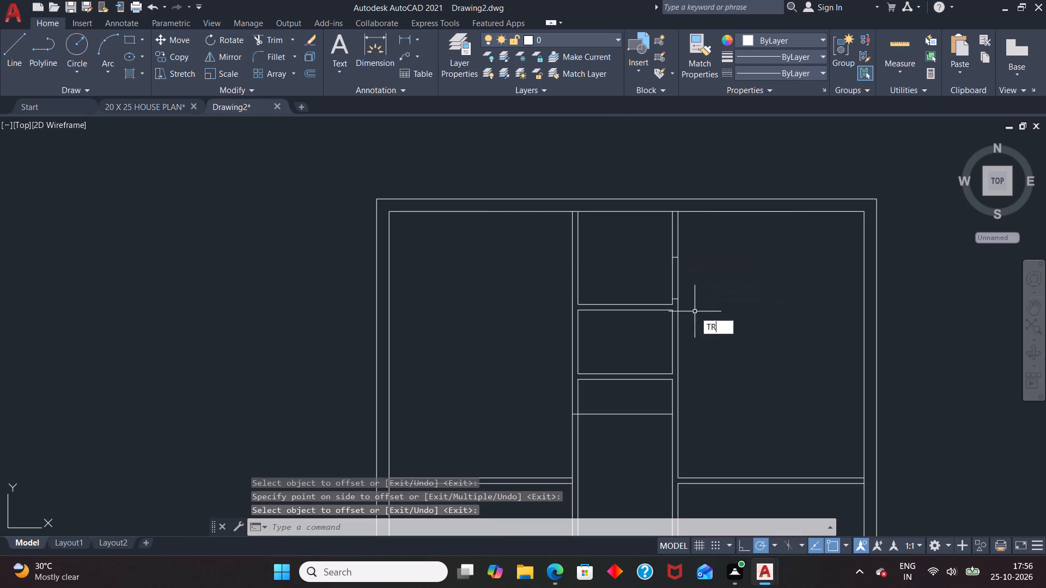
key("Return")
key("Return")
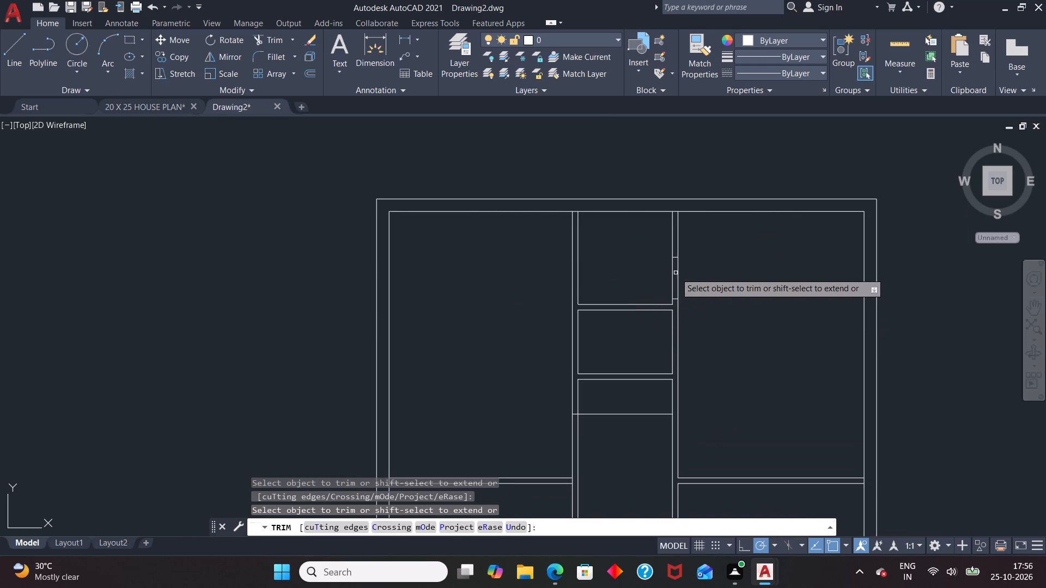
left_click(673, 274)
scroll(698, 264, "down", 1)
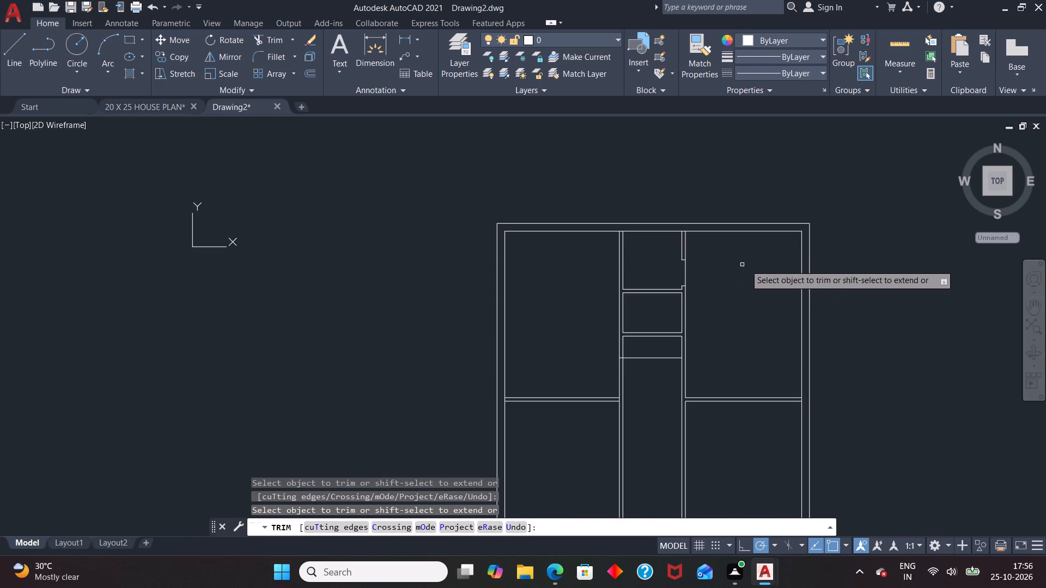
key("space")
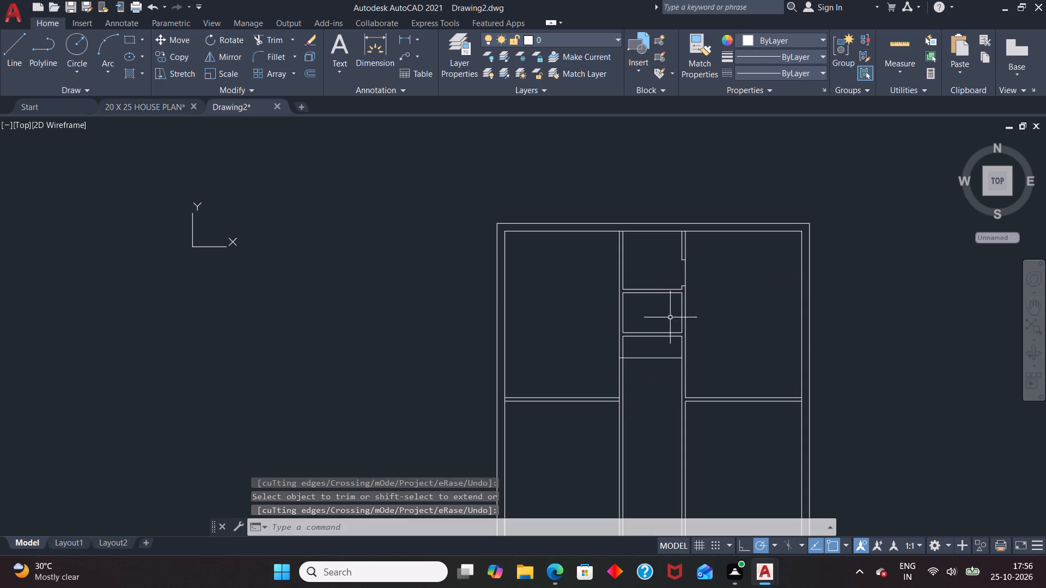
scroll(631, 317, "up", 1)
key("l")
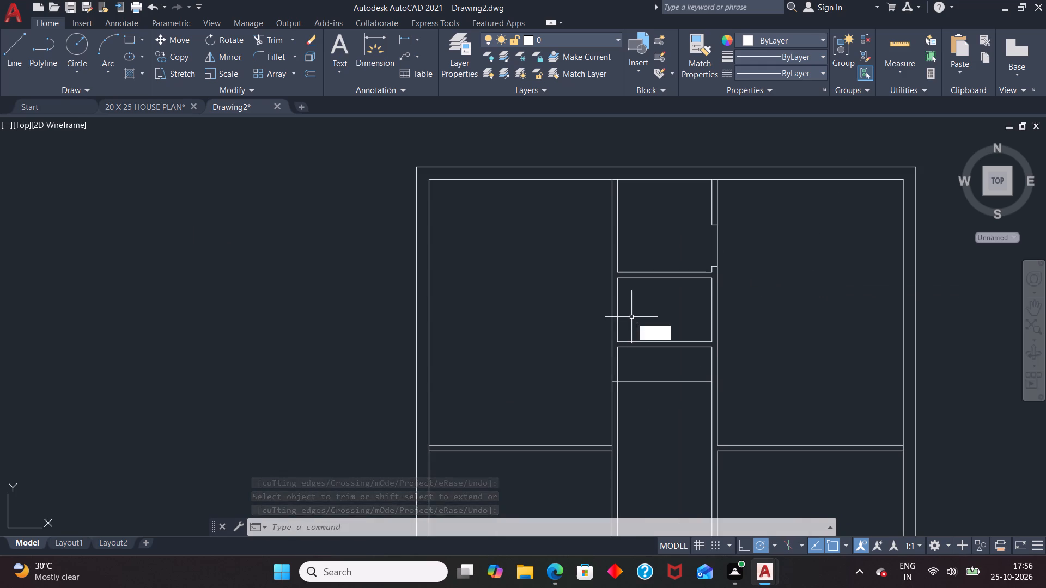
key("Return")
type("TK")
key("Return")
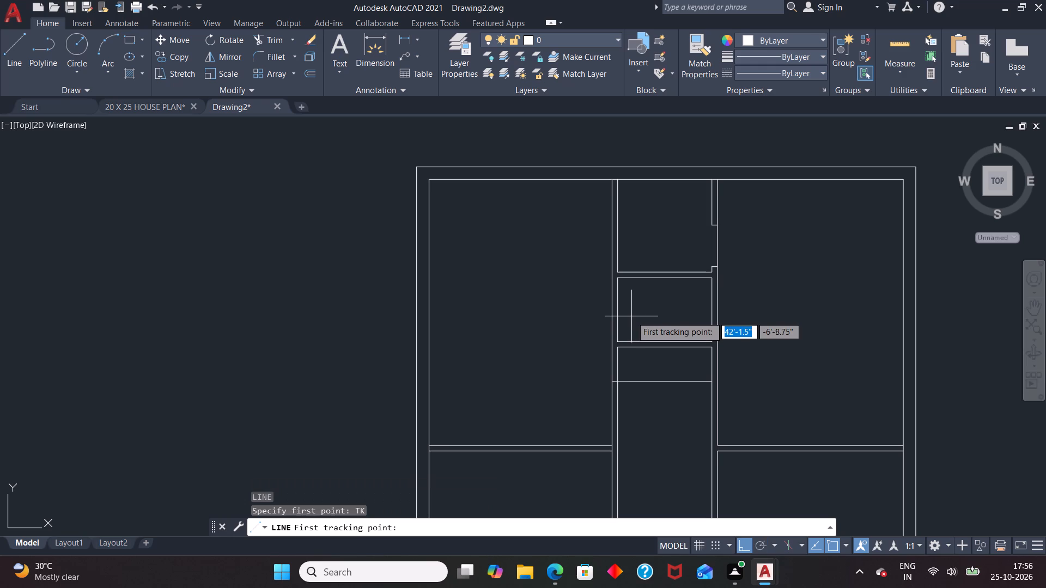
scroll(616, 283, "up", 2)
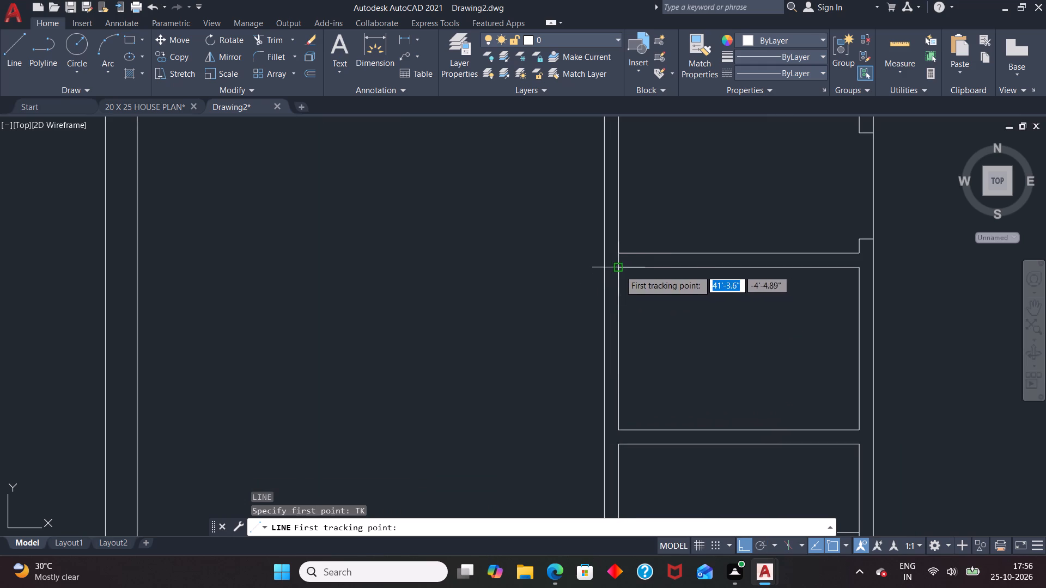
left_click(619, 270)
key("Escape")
Draw a 4-inch door jamb line across the first vertical partition from the second middle room's upper-left corner.
key("l")
key("Return")
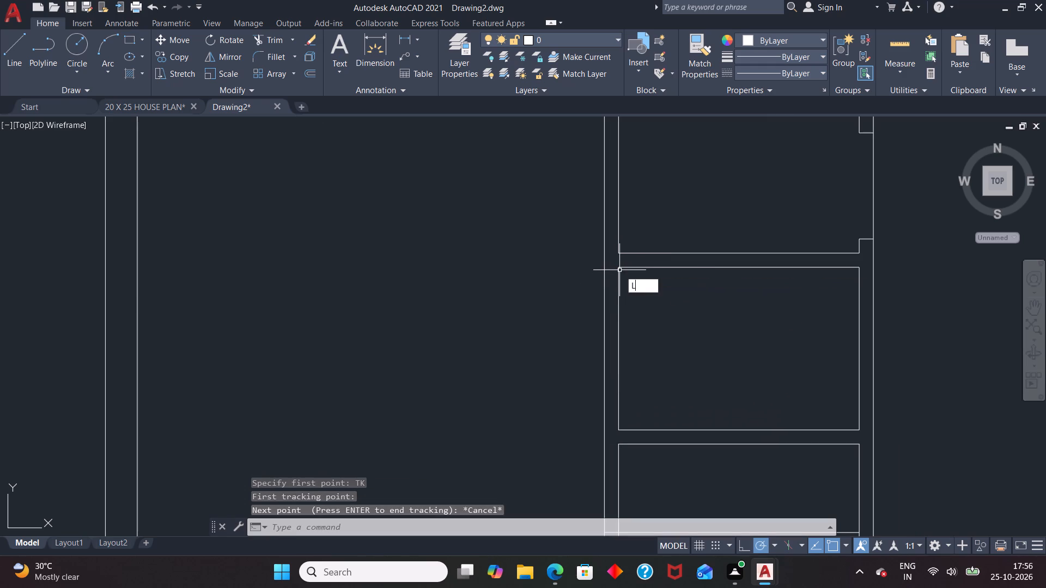
left_click(619, 270)
scroll(607, 268, "up", 3)
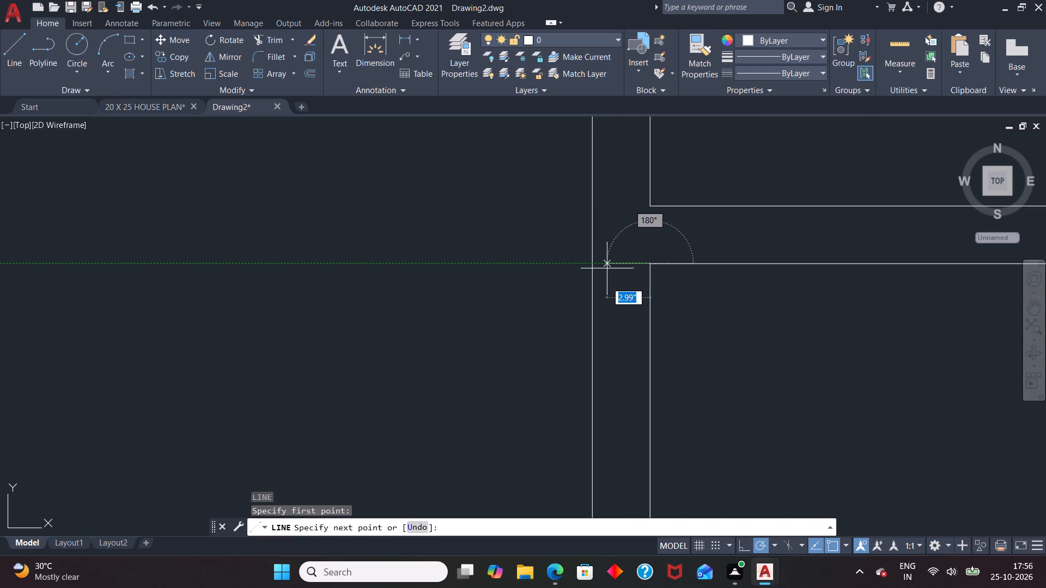
left_click(593, 266)
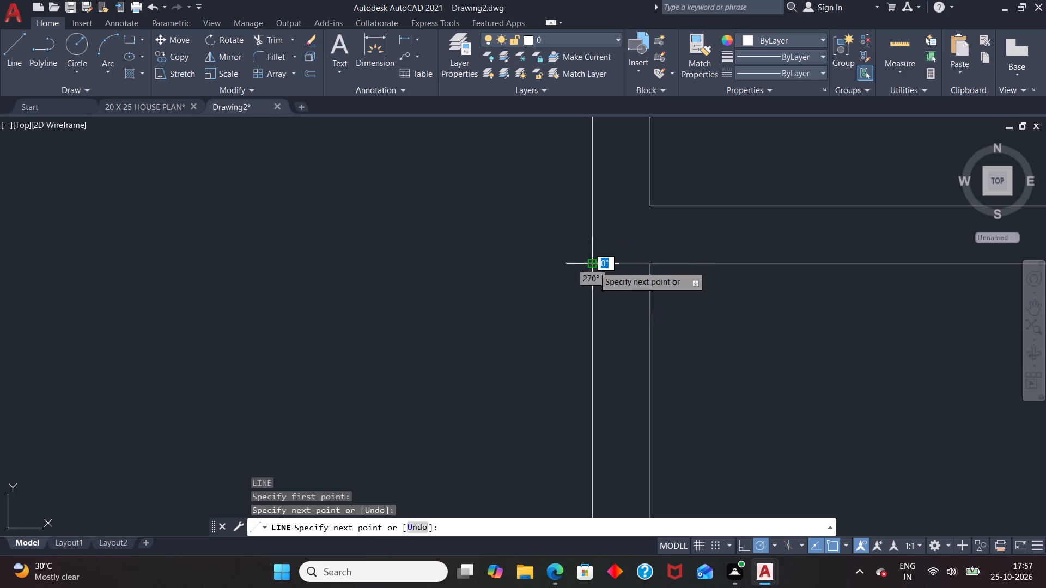
key("Escape")
Draw a second jamb line across the first vertical partition, tracked 2'6" below the second middle room's upper-left corner.
scroll(642, 266, "up", 2)
scroll(644, 198, "down", 2)
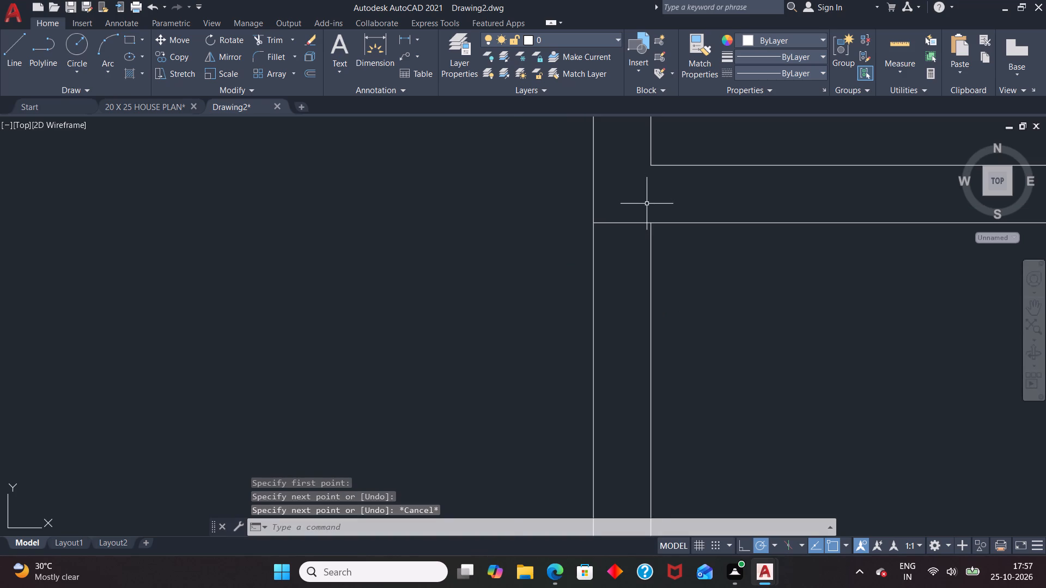
scroll(645, 241, "down", 4)
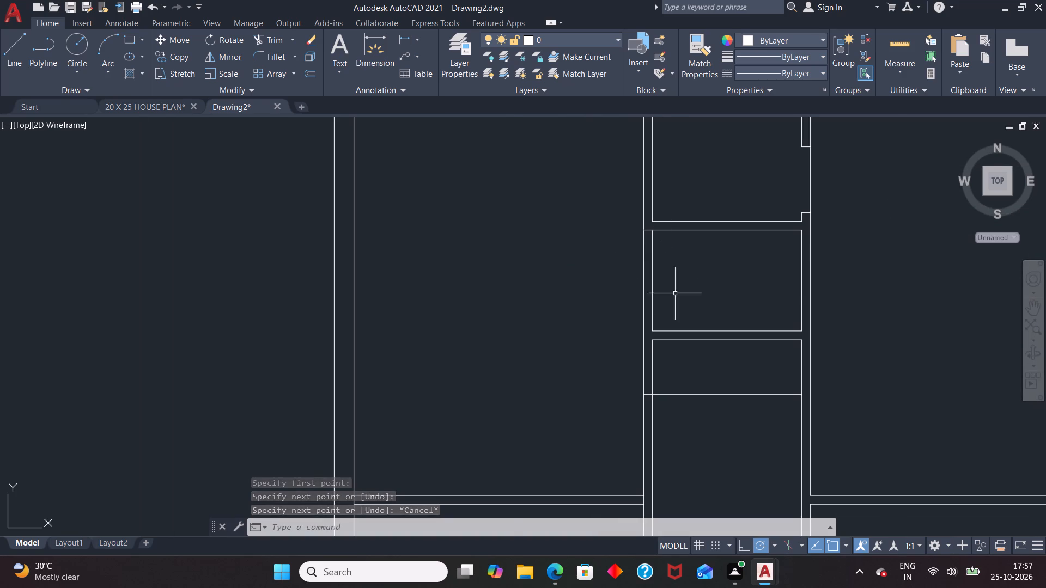
scroll(687, 318, "up", 2)
scroll(672, 307, "down", 3)
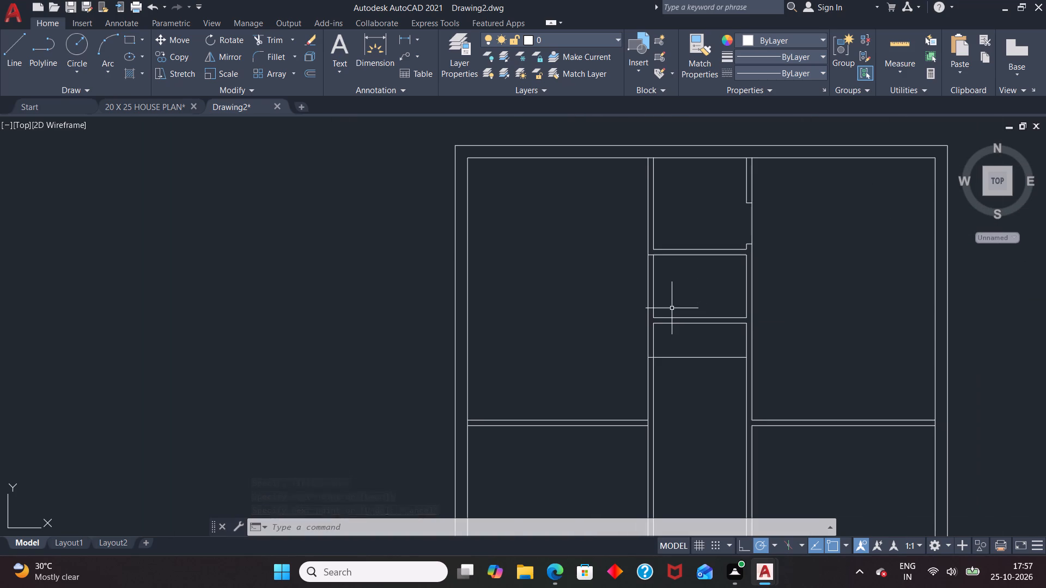
key("l")
key("Return")
type("TK")
key("Return")
scroll(636, 243, "up", 3)
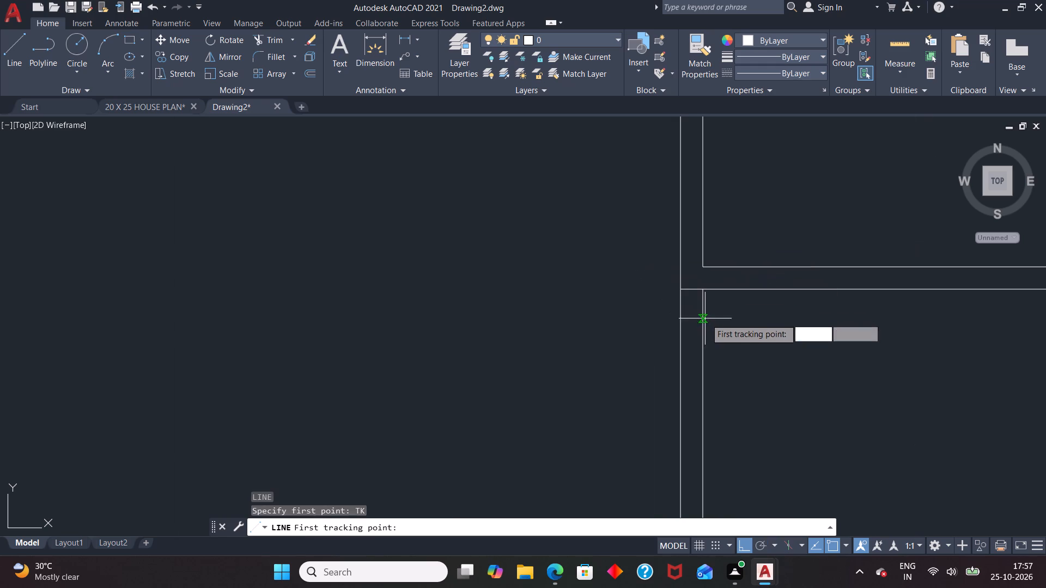
left_click(707, 295)
type("2'6\"")
key("Return")
key("Return")
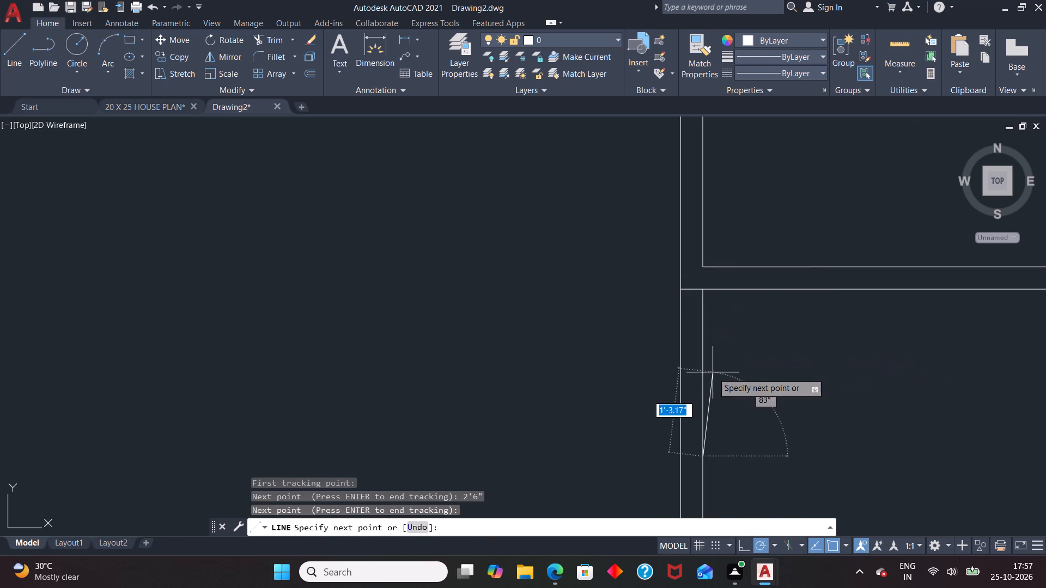
scroll(692, 458, "up", 3)
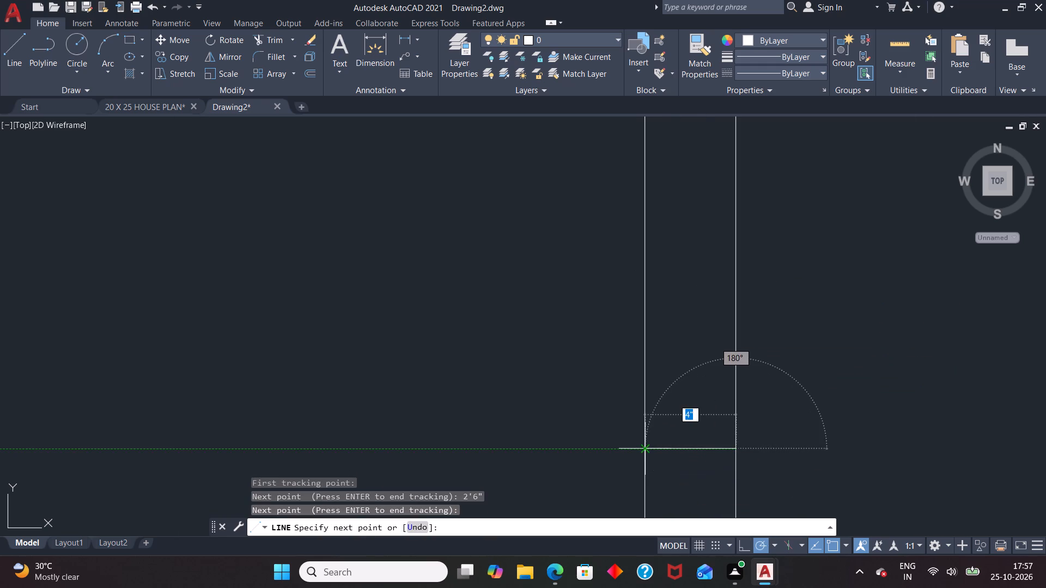
left_click(643, 447)
key("Escape")
Trim both lines of the first vertical partition between the two jamb lines to open the second middle room's door.
scroll(672, 325, "down", 4)
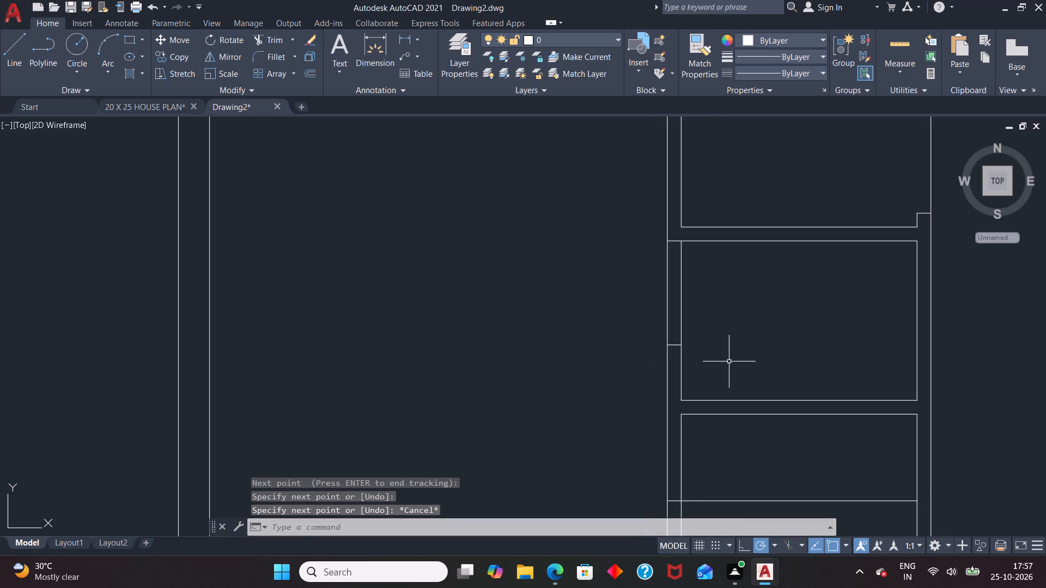
key("y")
key("BackSpace")
type("TR")
key("Return")
key("Return")
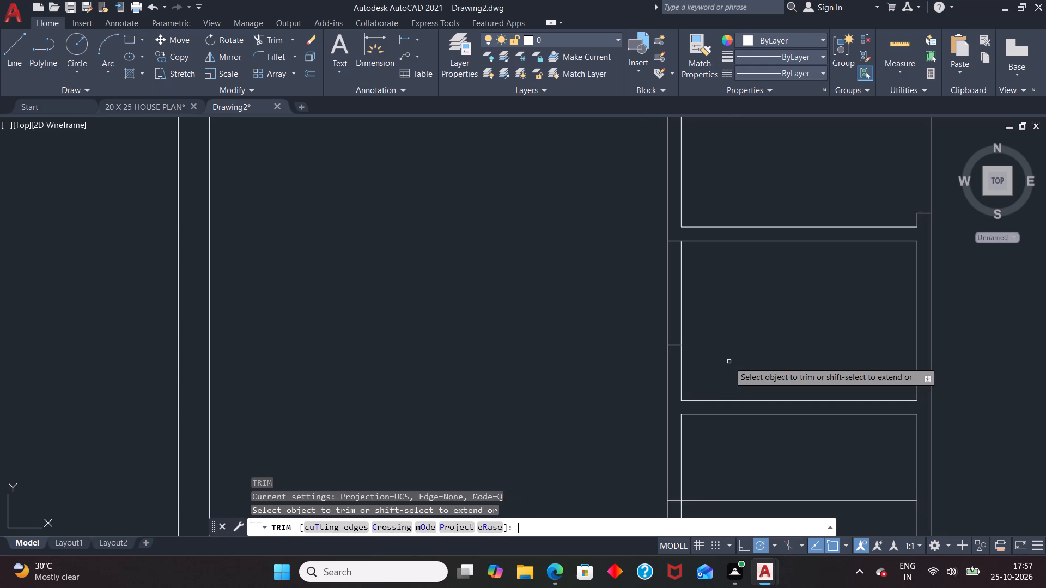
left_click_drag(723, 285, 613, 299)
left_click(613, 299)
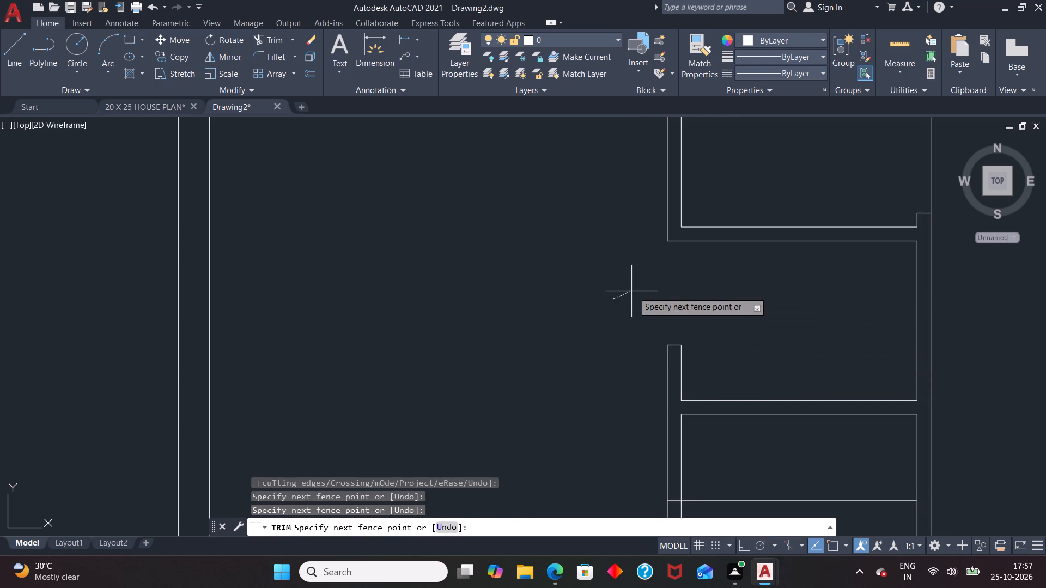
left_click(601, 299)
scroll(691, 279, "down", 2)
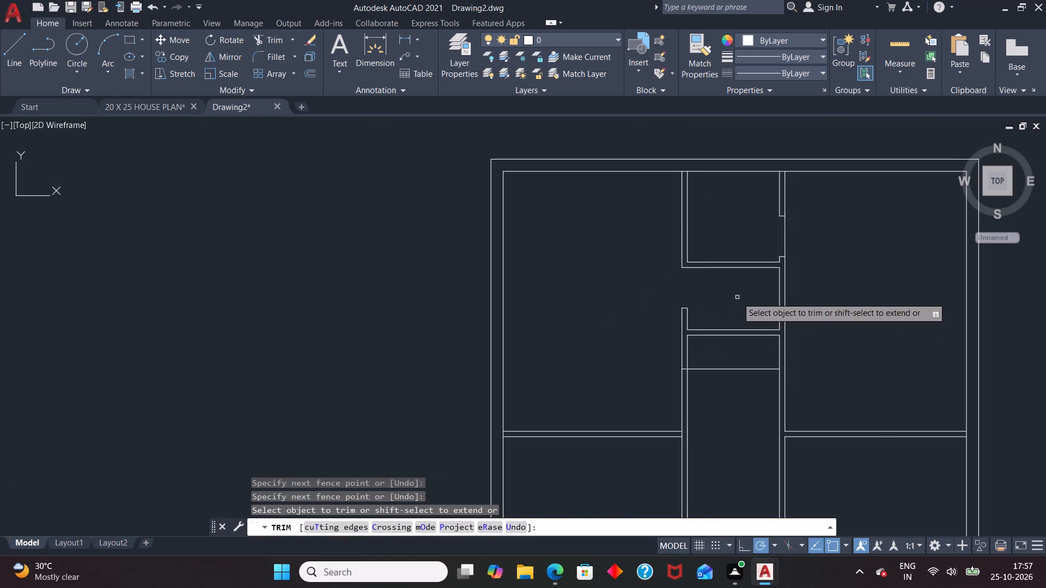
scroll(736, 307, "down", 1)
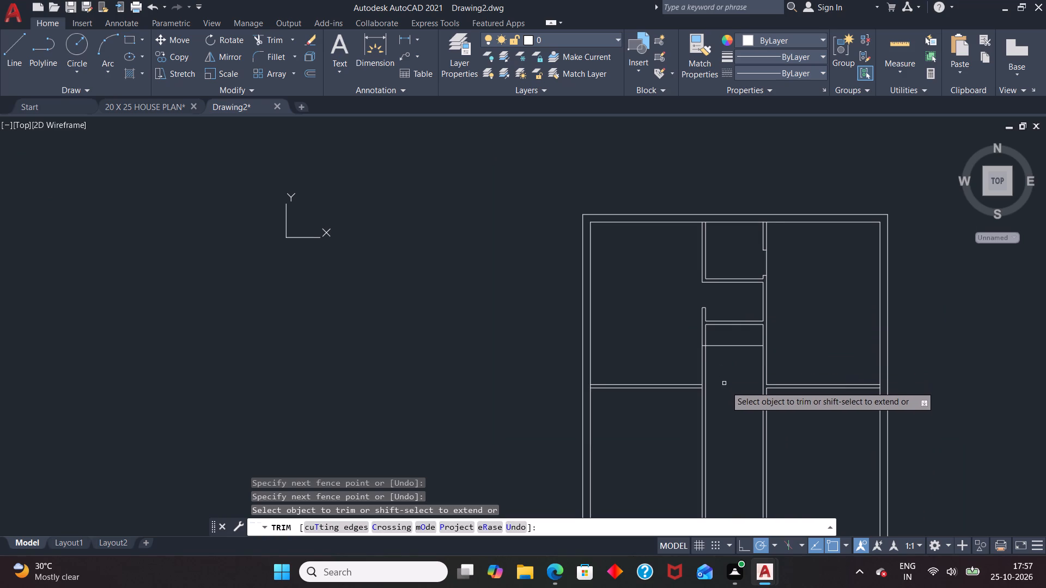
key("Escape")
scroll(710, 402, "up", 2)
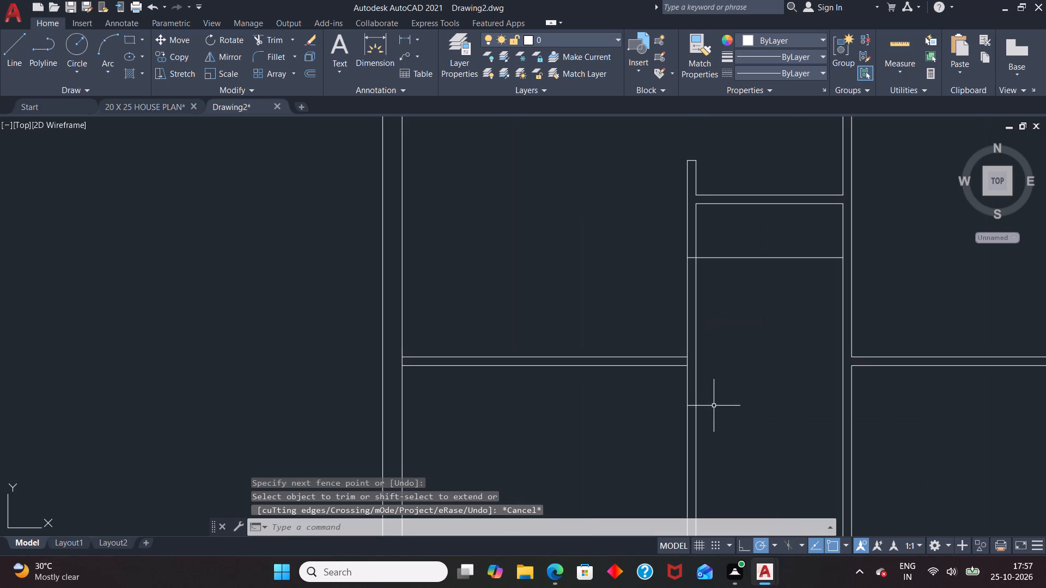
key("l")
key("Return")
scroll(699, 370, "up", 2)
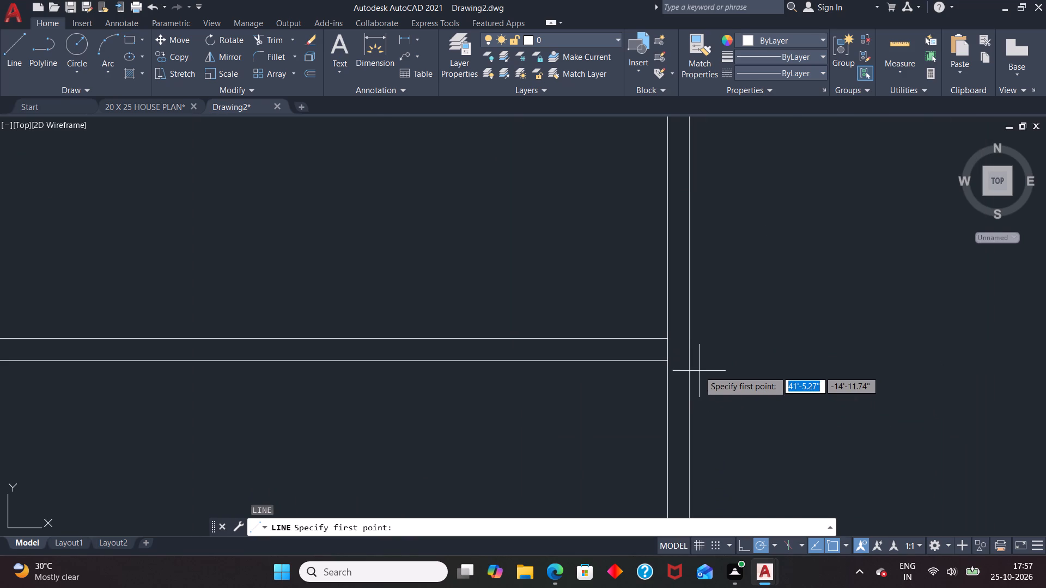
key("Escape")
Extend both lines of the left bay's cross partition to the first vertical partition's right line.
type("EX")
key("Return")
key("Return")
left_click(646, 341)
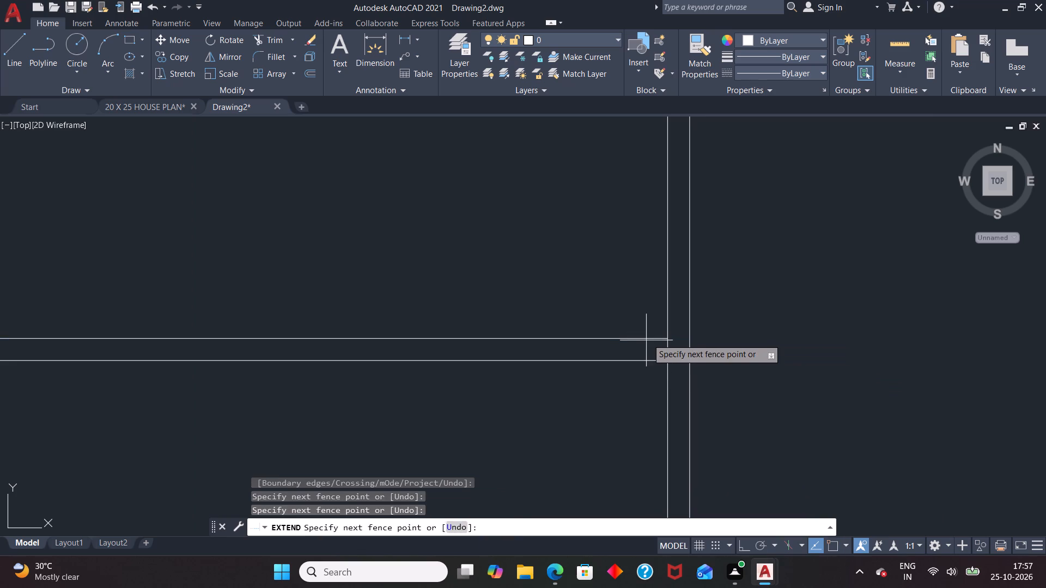
left_click(650, 335)
left_click(656, 360)
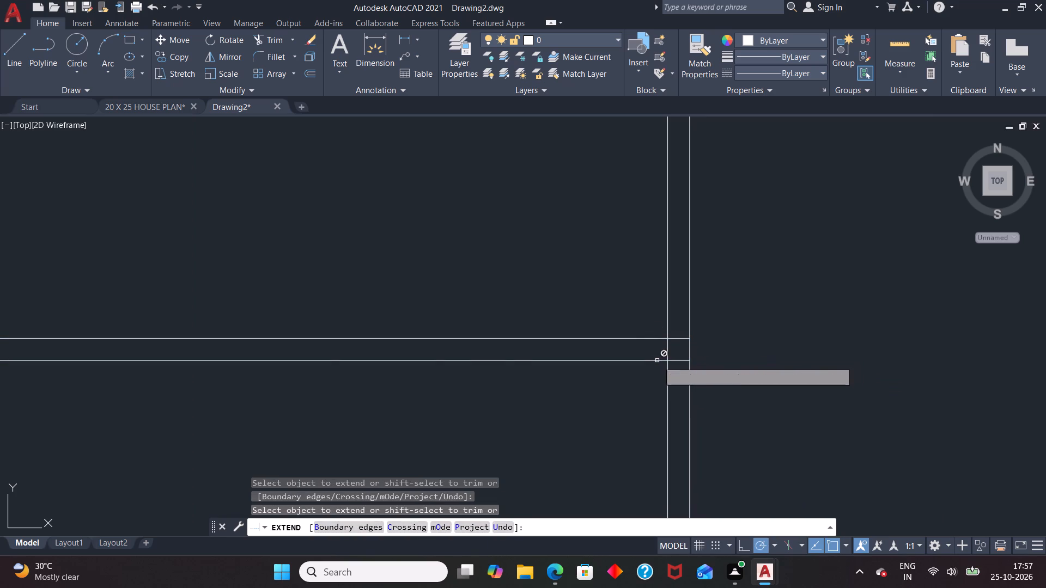
key("Escape")
Trim both first-partition lines between the middle bay's lowest cross line and the left bay's cross partition, plus the left line within the junction.
scroll(732, 375, "down", 2)
type("TR")
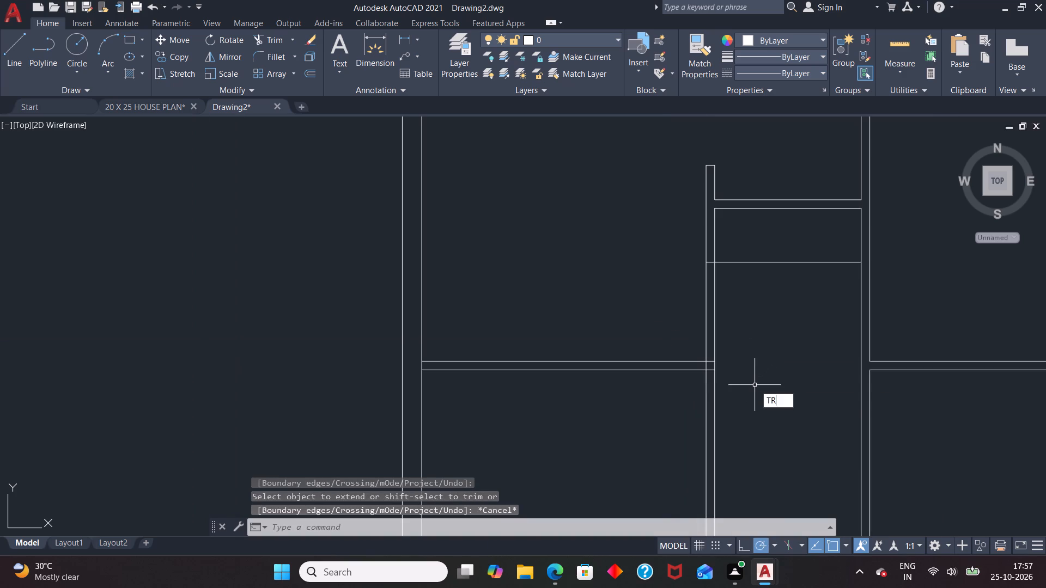
key("Return")
key("Return")
left_click_drag(744, 315, 682, 314)
left_click(682, 314)
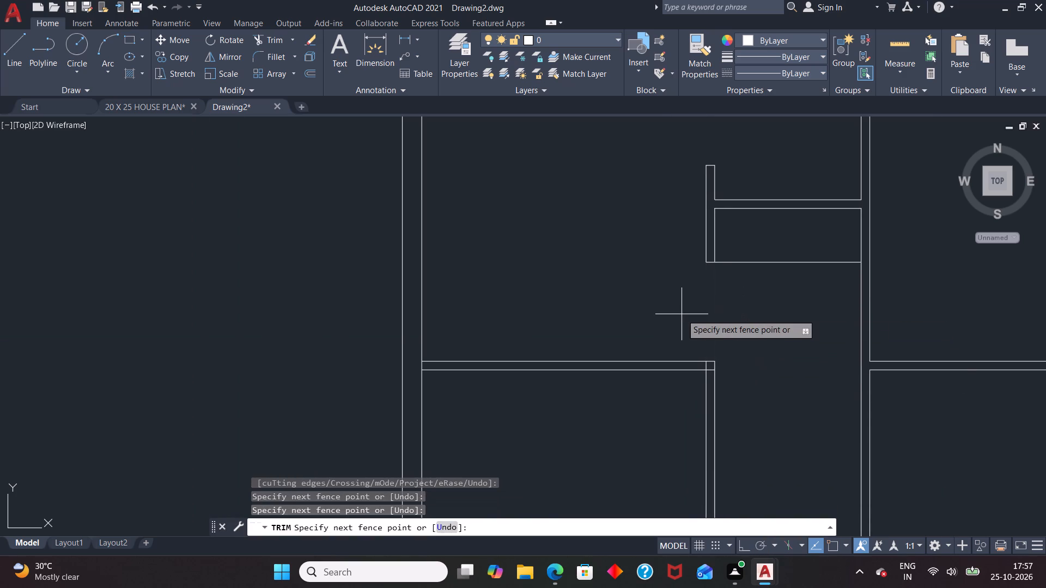
left_click(682, 314)
scroll(732, 371, "up", 1)
left_click(723, 338)
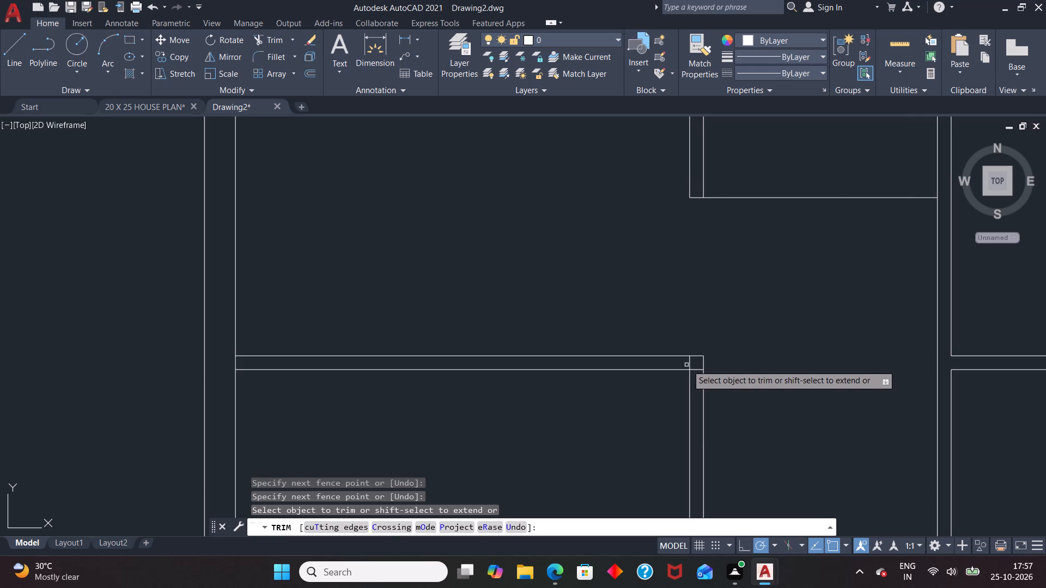
left_click(690, 363)
Trim away both lines of the first vertical partition below the left bay's cross partition.
scroll(712, 311, "down", 3)
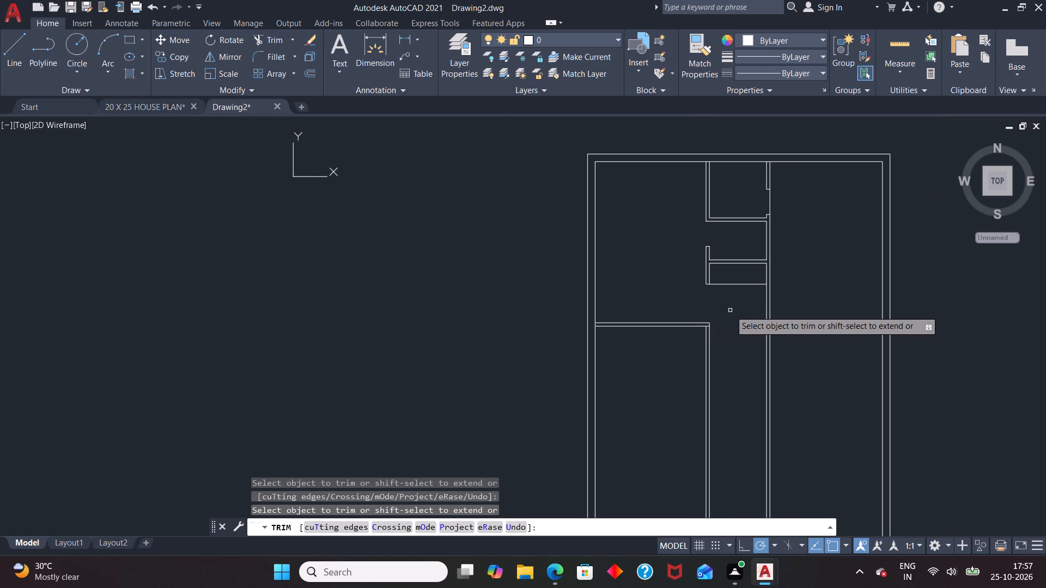
scroll(704, 363, "up", 1)
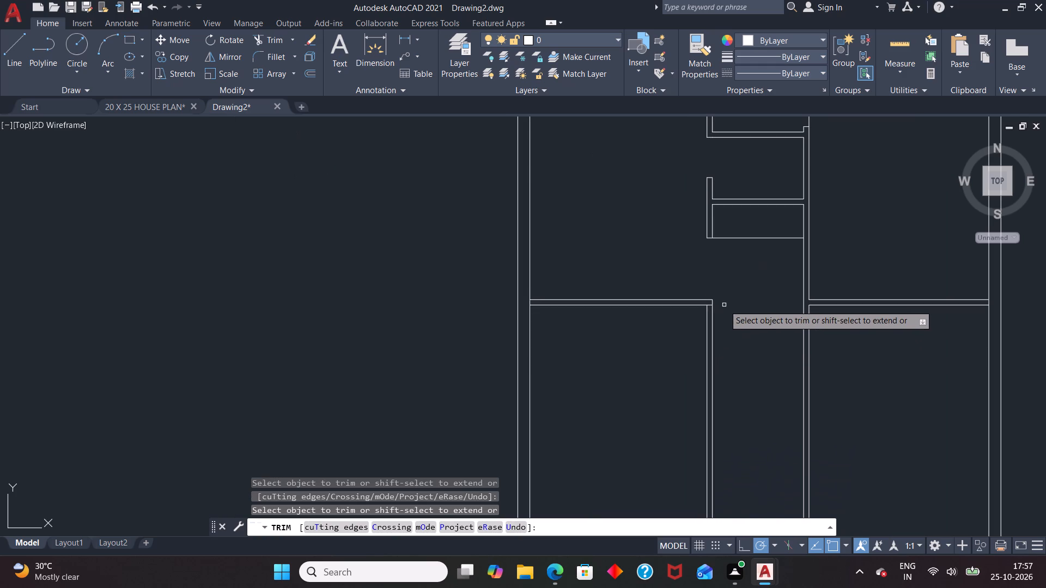
scroll(705, 288, "down", 1)
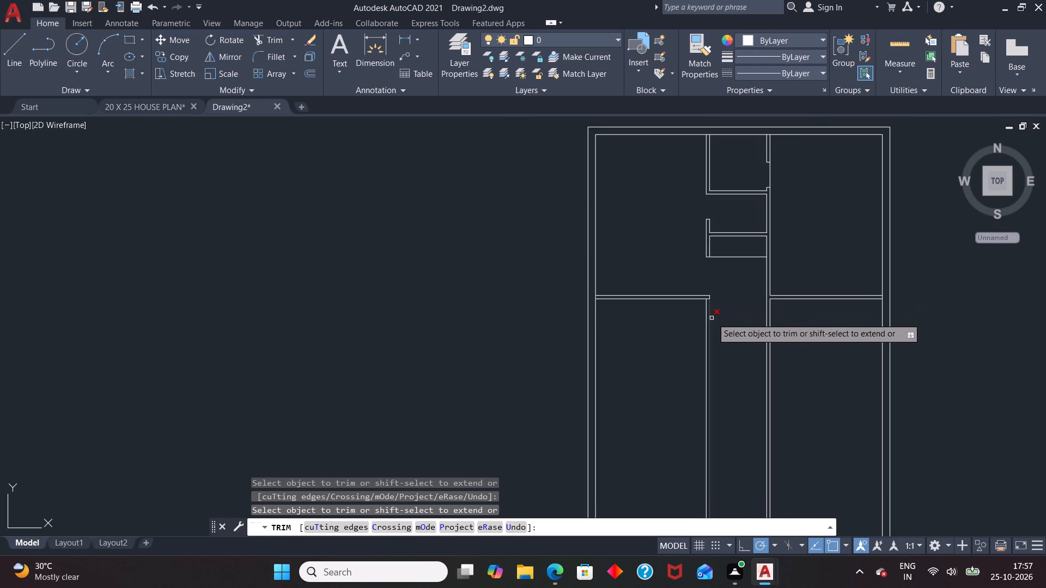
scroll(703, 292, "down", 2)
left_click_drag(716, 333, 689, 341)
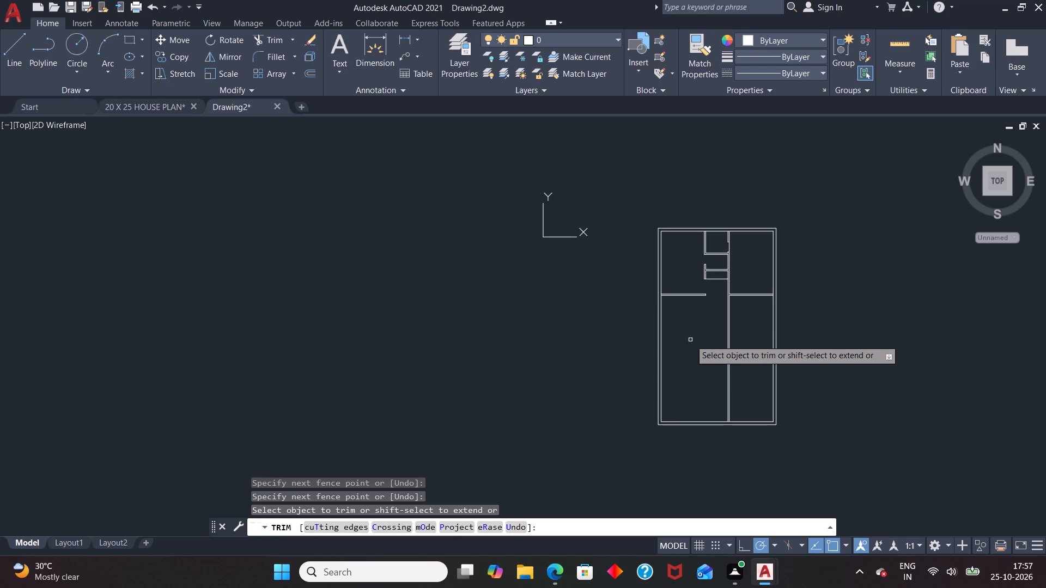
key("Escape")
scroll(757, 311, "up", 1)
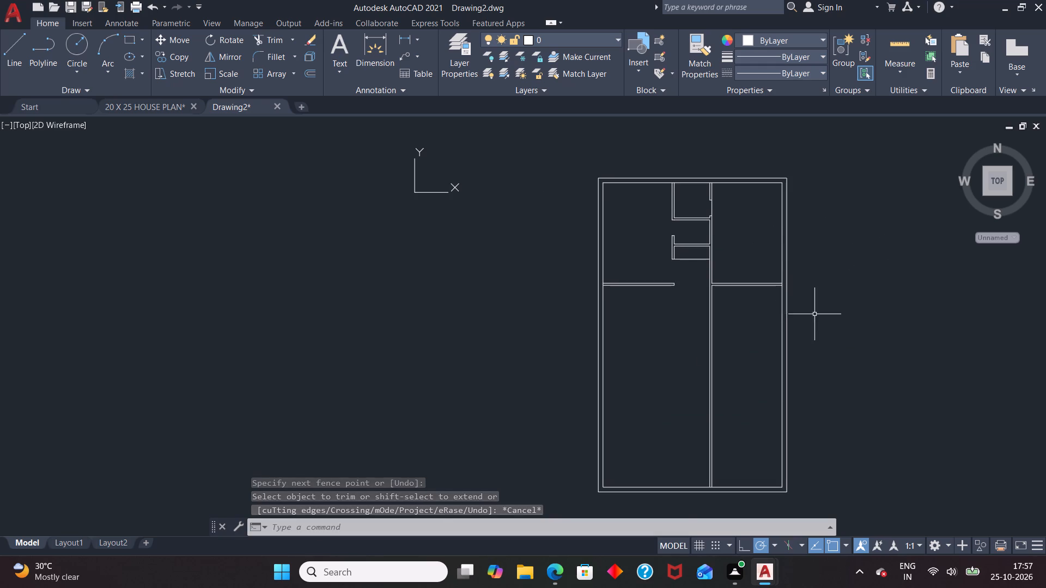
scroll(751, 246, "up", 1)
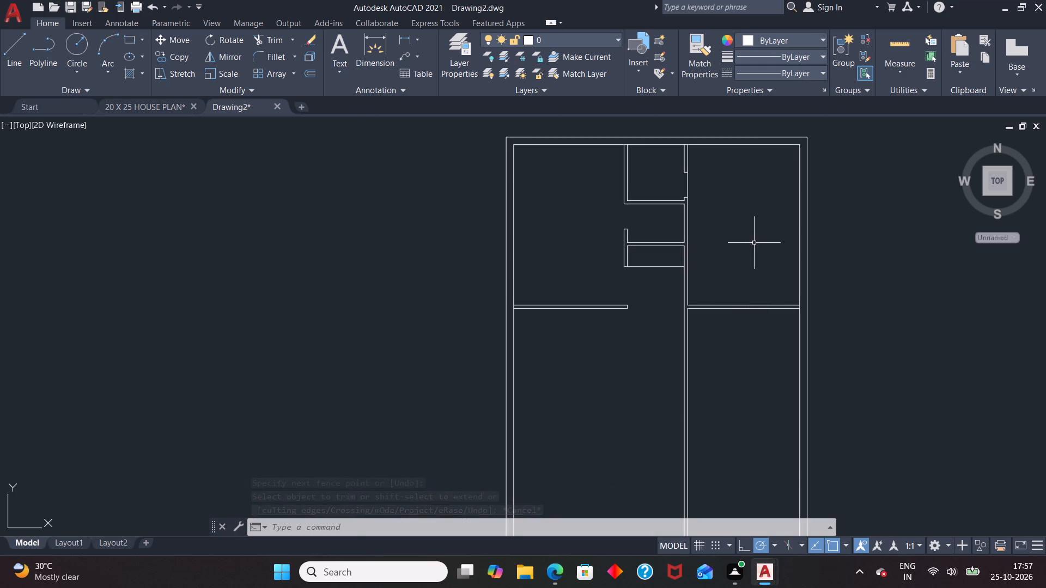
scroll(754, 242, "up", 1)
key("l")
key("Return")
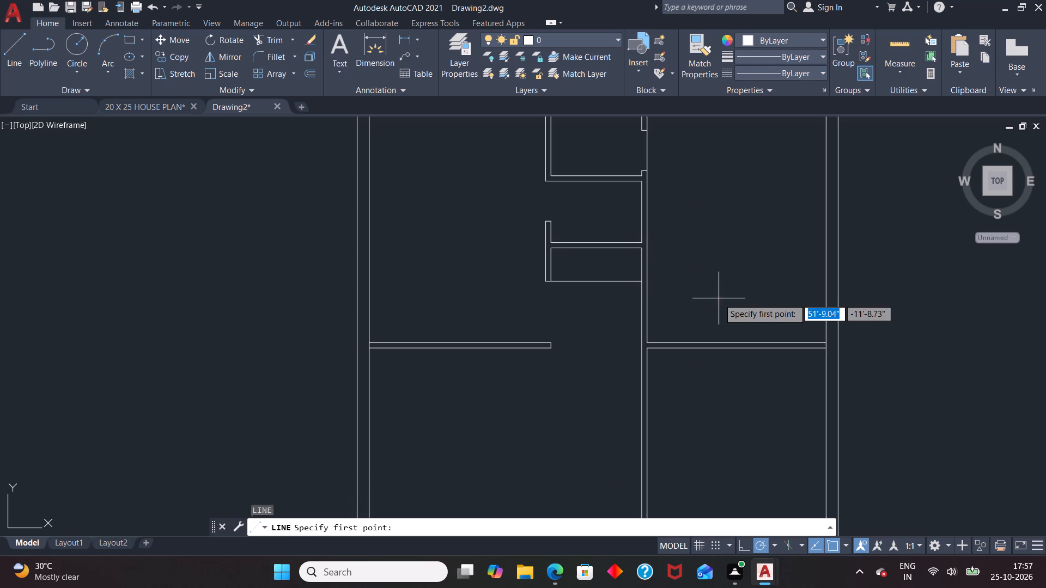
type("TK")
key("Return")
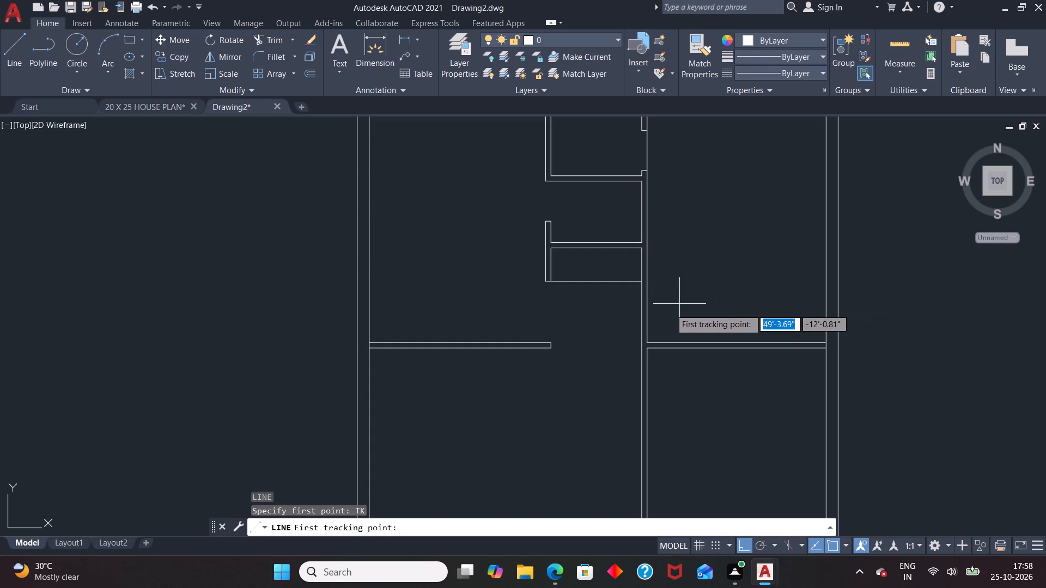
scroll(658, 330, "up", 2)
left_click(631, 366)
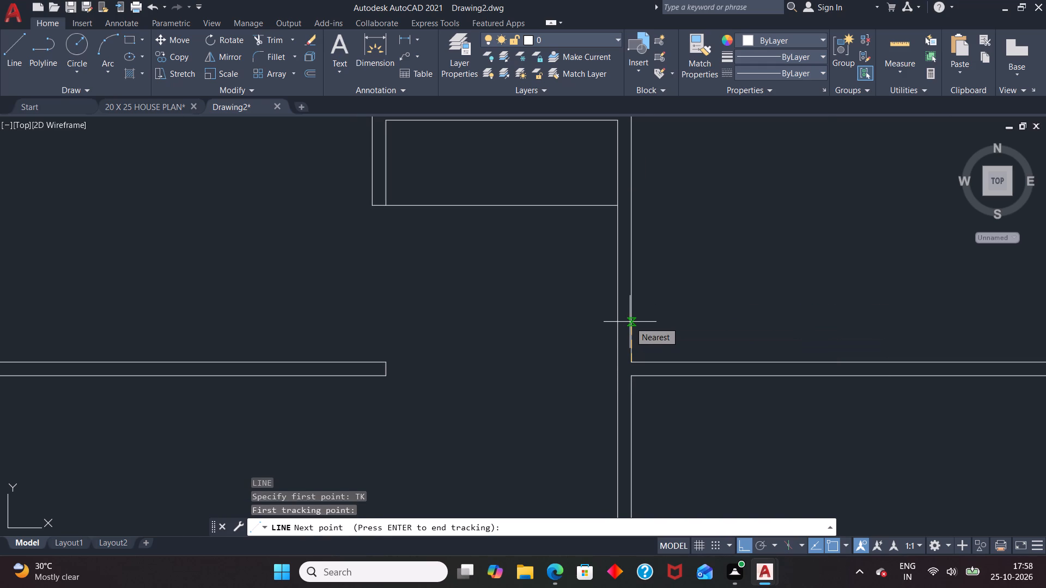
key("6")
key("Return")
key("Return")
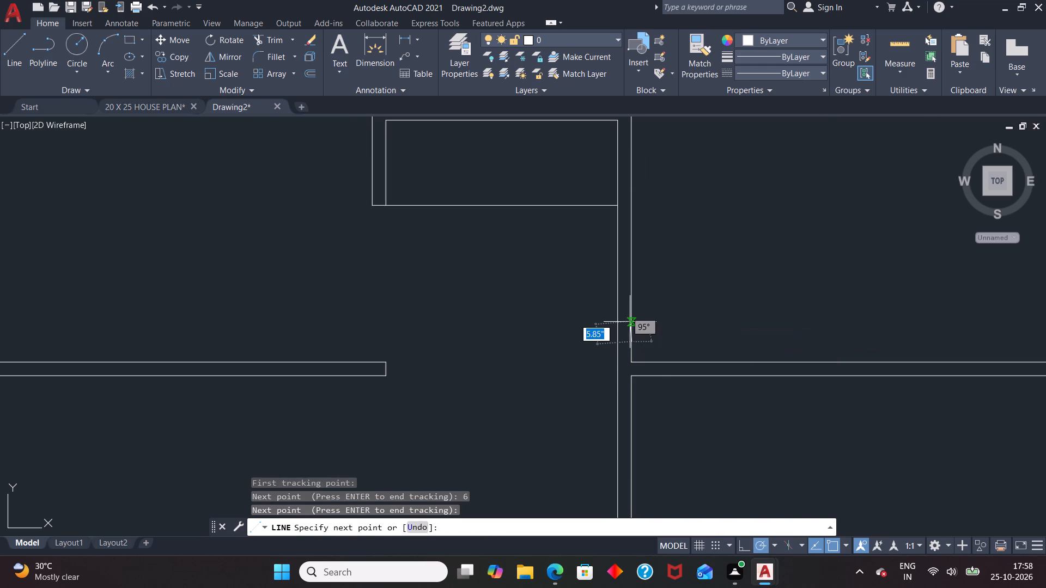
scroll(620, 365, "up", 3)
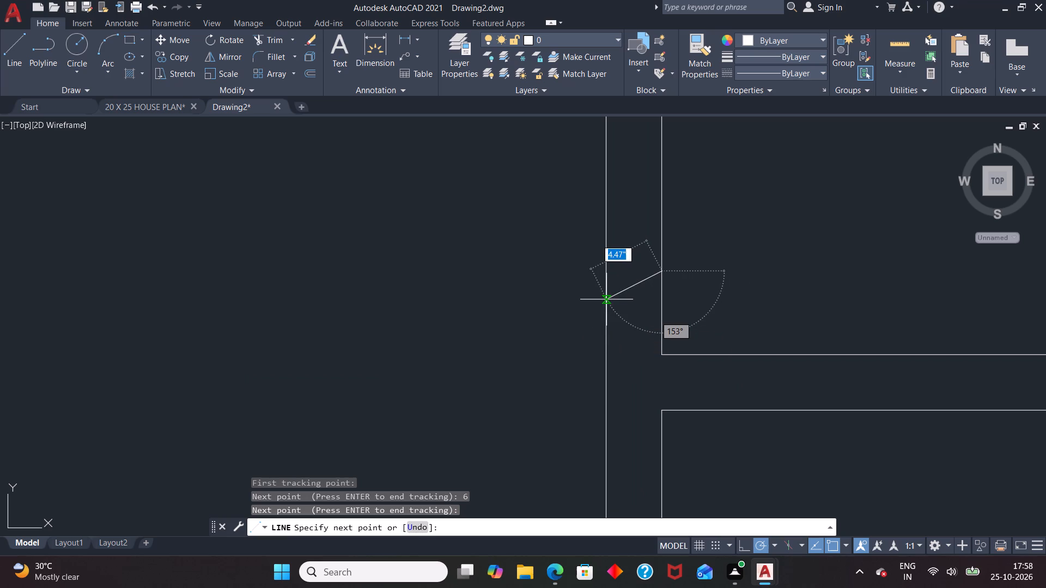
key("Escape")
Draw a door jamb line across the second vertical partition, 4 inches above the right bay's cross partition.
key("l")
key("Return")
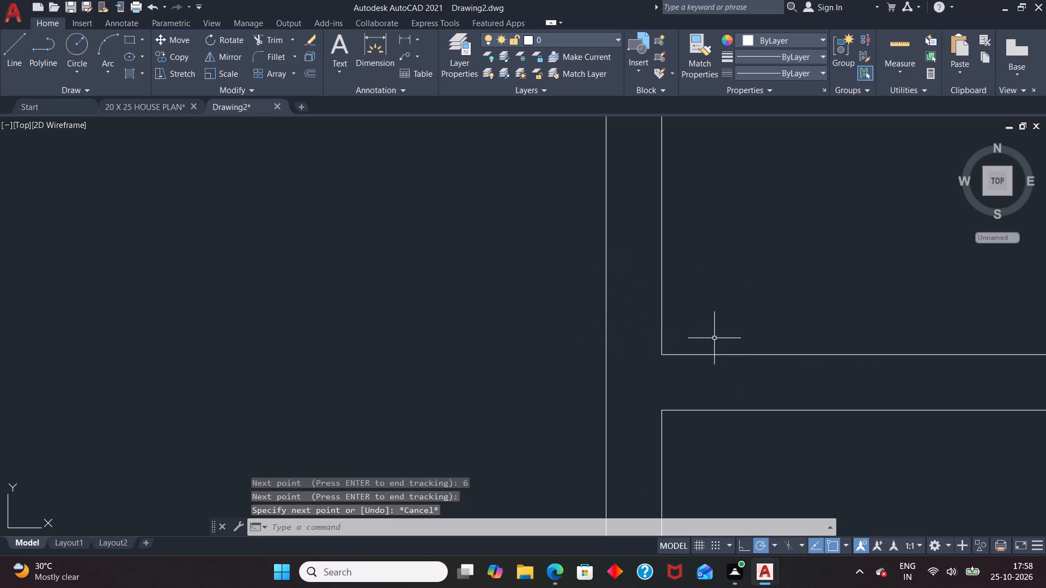
type("TK")
key("Return")
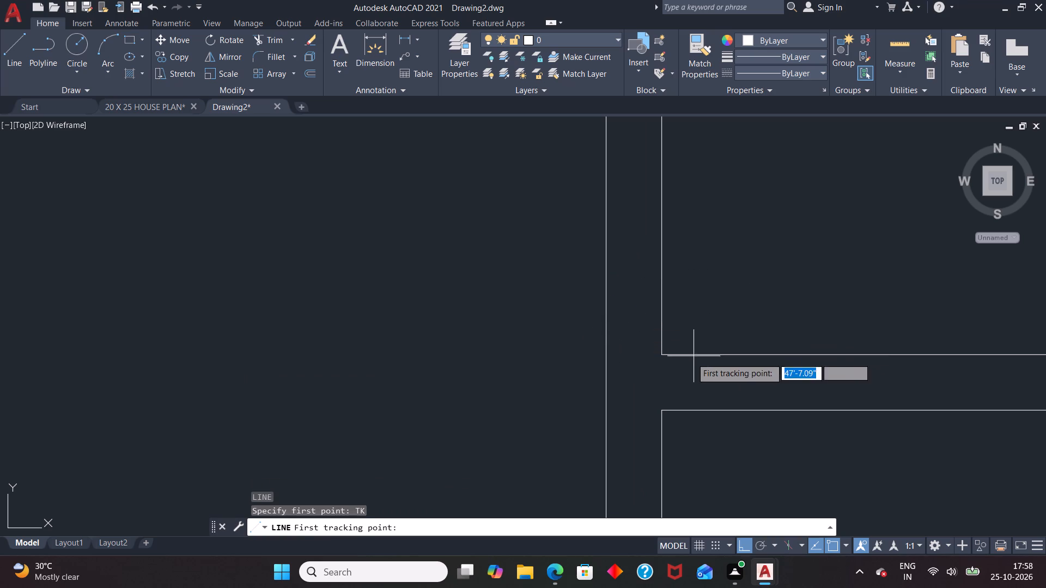
left_click(662, 353)
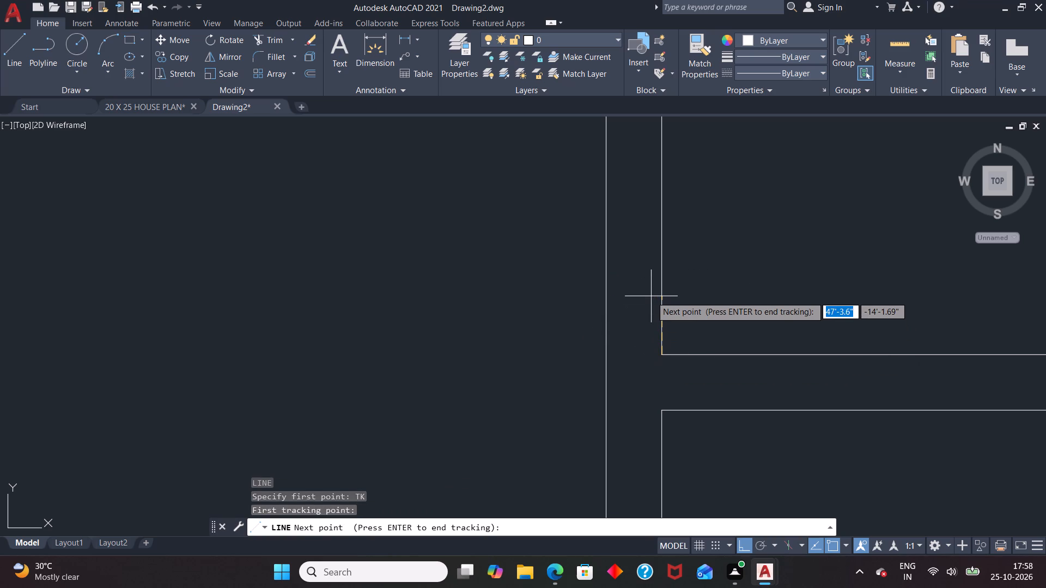
key("4")
key("Return")
key("Return")
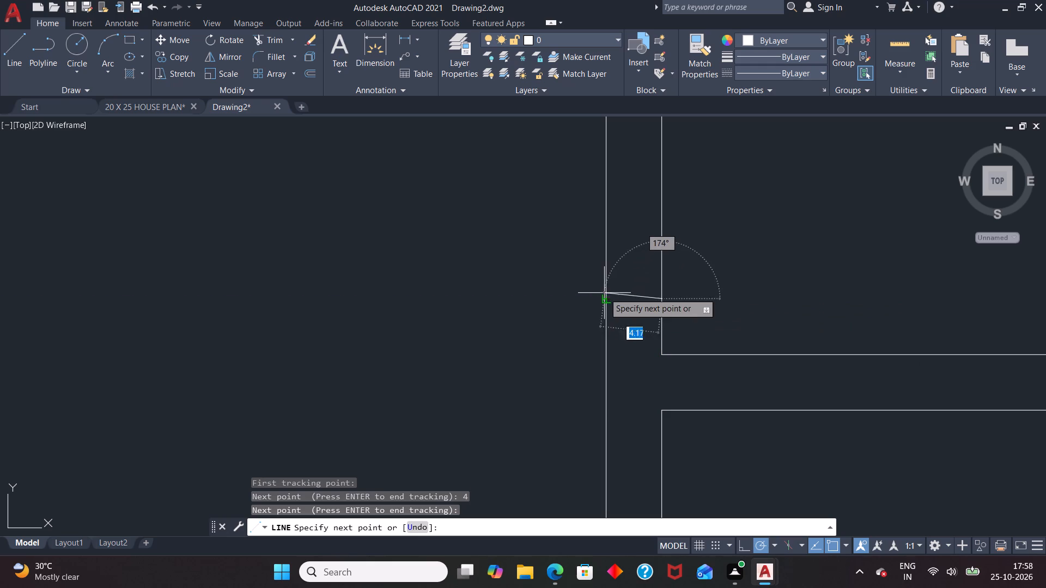
left_click(604, 299)
key("Escape")
scroll(662, 367, "down", 3)
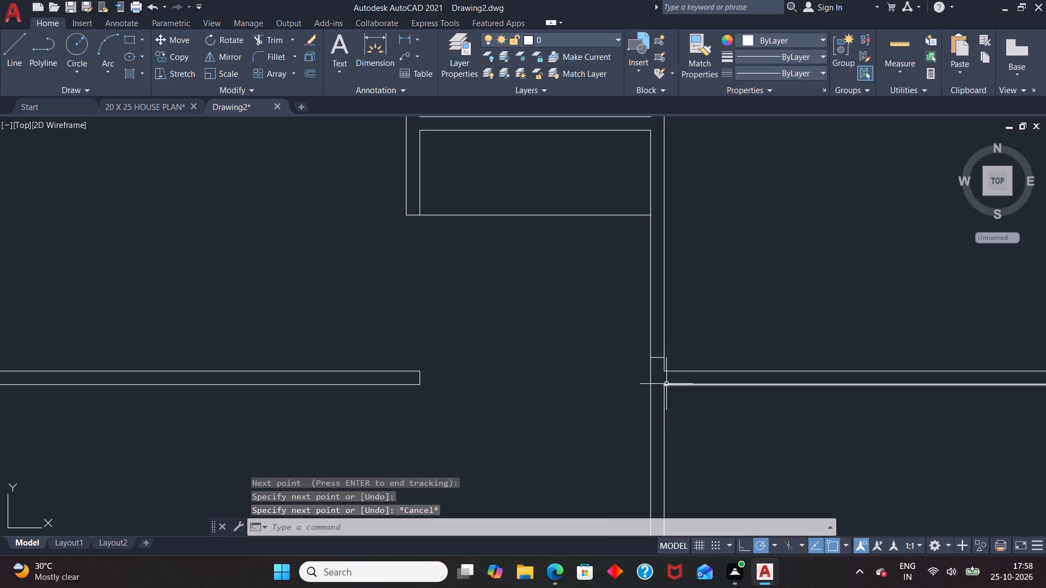
Offset the new jamb line 3' upward to mark the other side of the right bay's upper room door.
key("o")
key("Return")
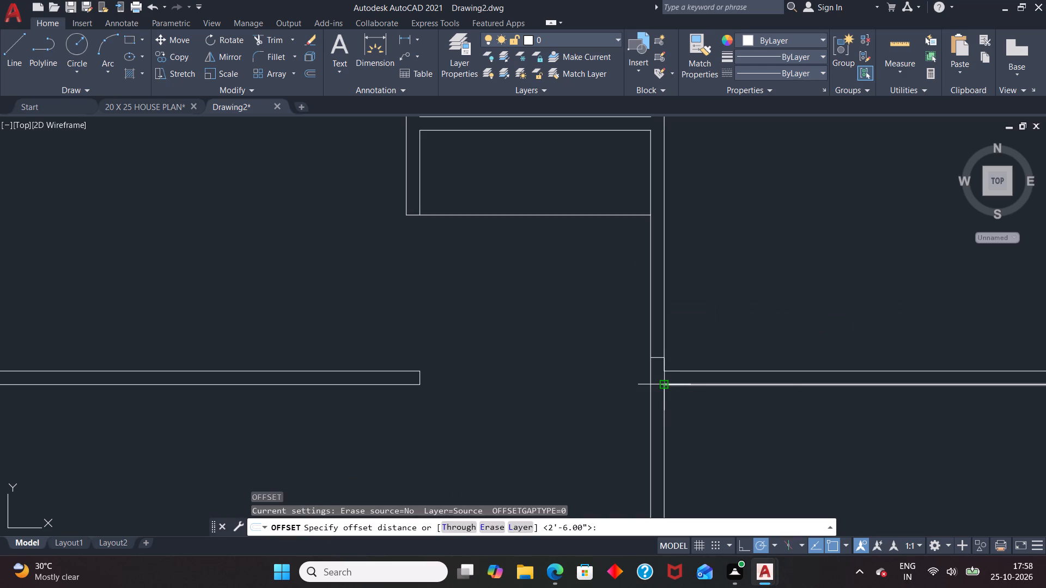
type("3'")
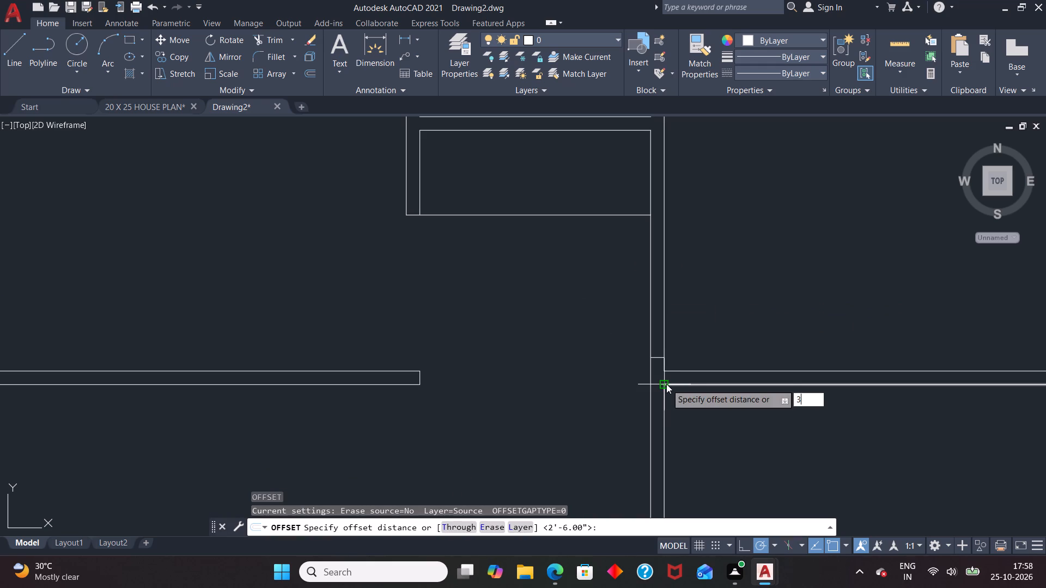
key("Return")
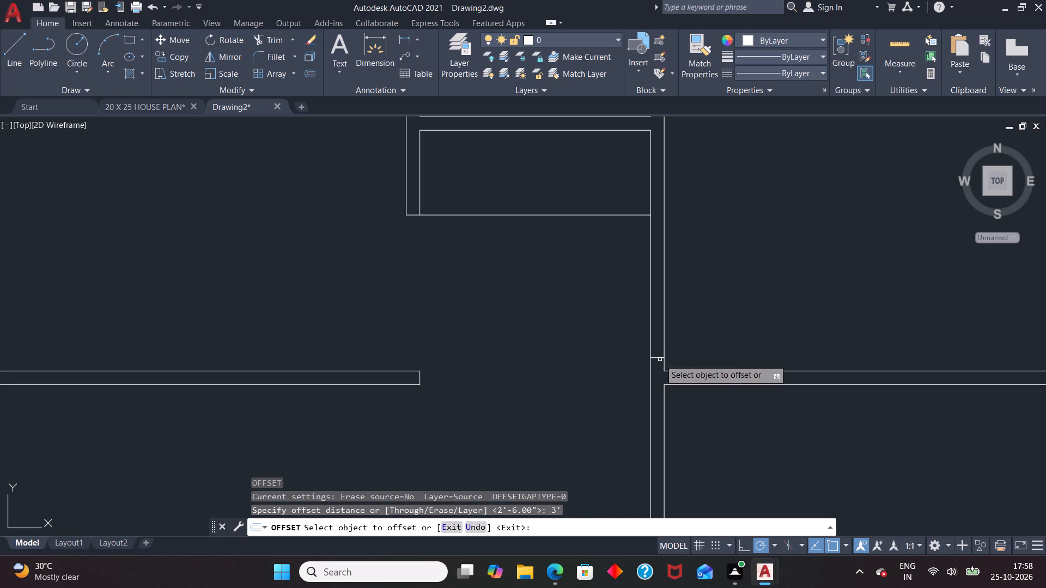
left_click(660, 359)
left_click(666, 311)
key("space")
Trim the second vertical partition's right line between the two jamb lines of the upper right room's door.
type("TR")
key("Return")
key("Return")
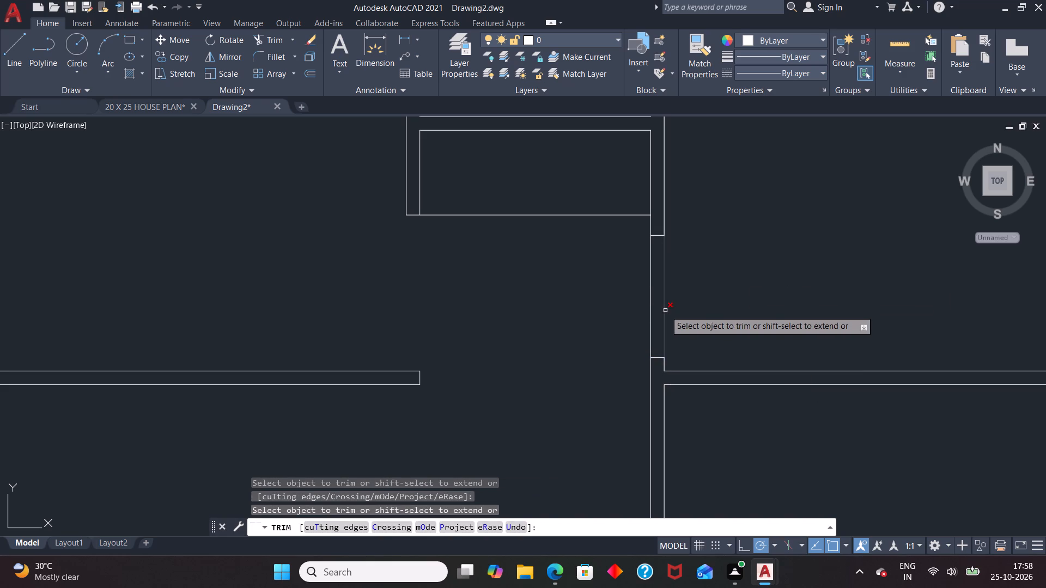
left_click(665, 310)
scroll(750, 264, "down", 3)
key("space")
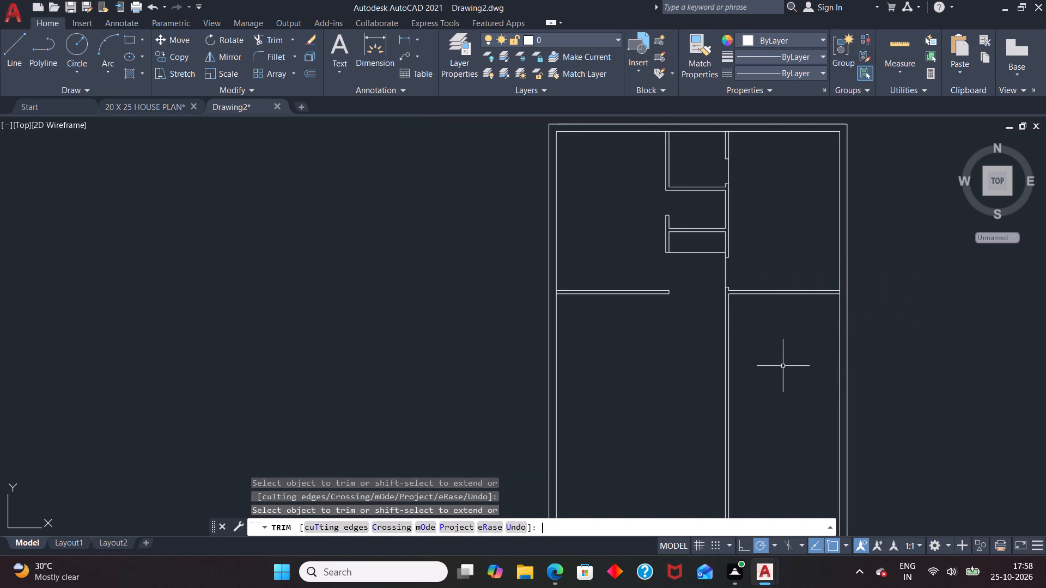
Offset the lower line of the right bay's cross partition 10' downward for the next room.
scroll(759, 270, "down", 1)
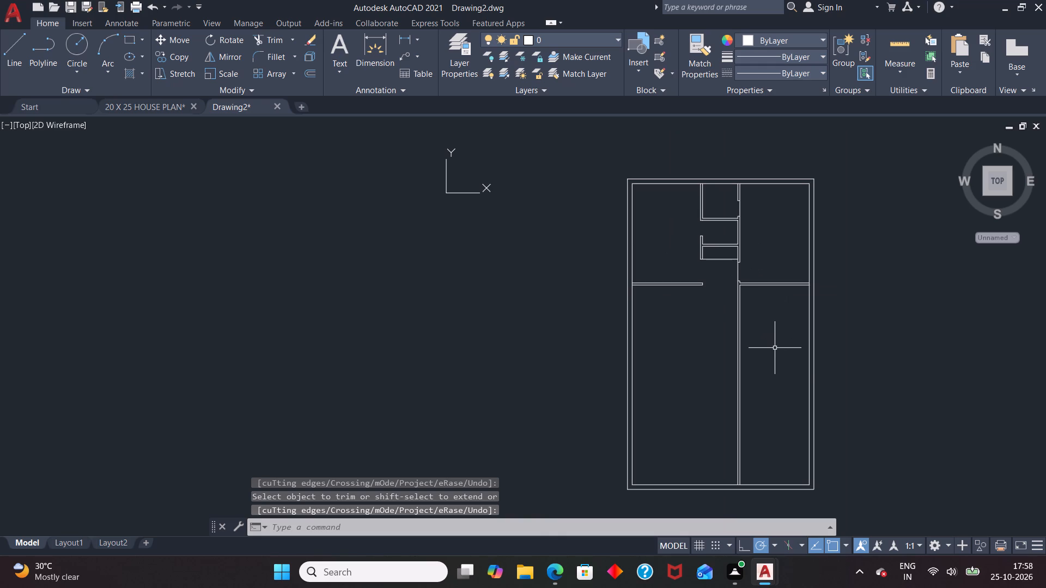
key("o")
key("Return")
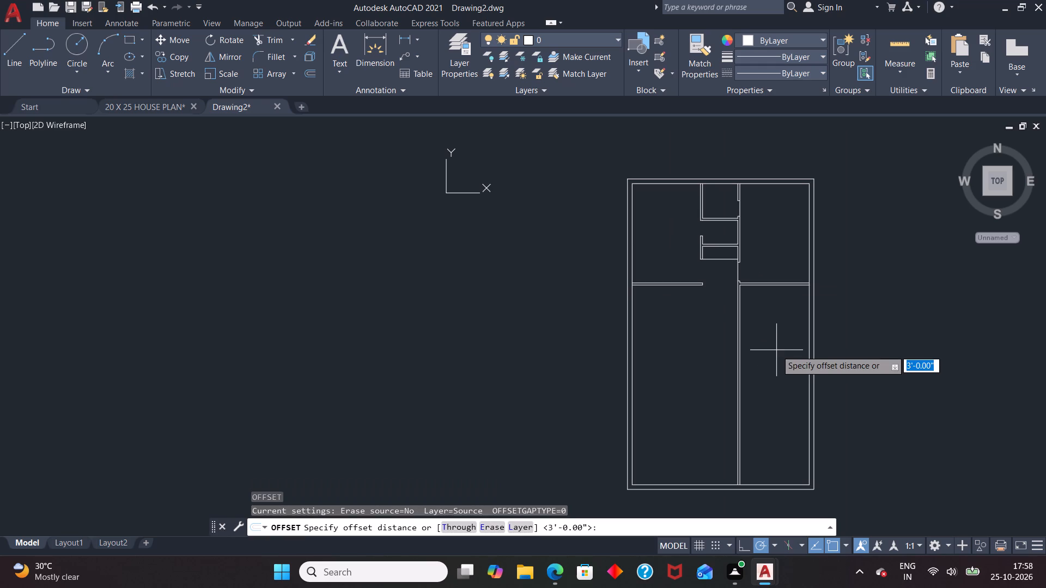
type("10'")
key("Return")
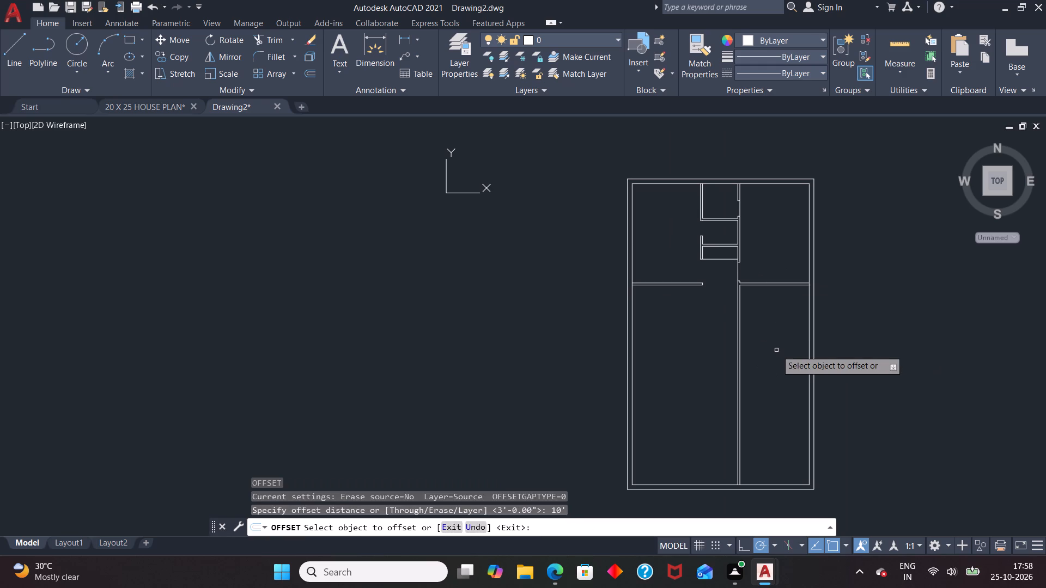
scroll(758, 283, "up", 2)
left_click(756, 284)
left_click(770, 355)
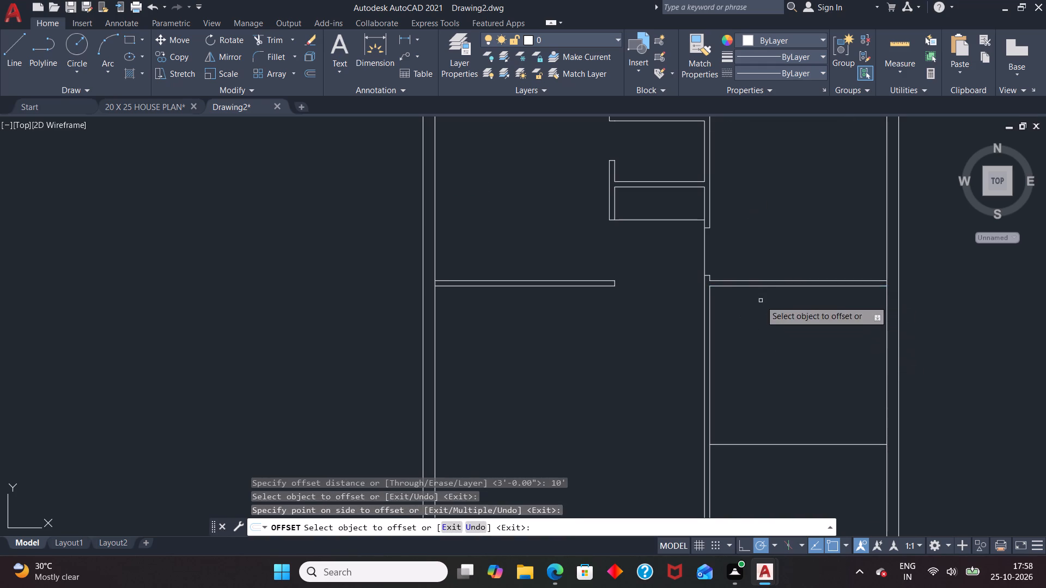
Offset the new cross line 4 inches downward to form the right bay's second cross partition.
scroll(768, 324, "down", 1)
left_click(798, 399)
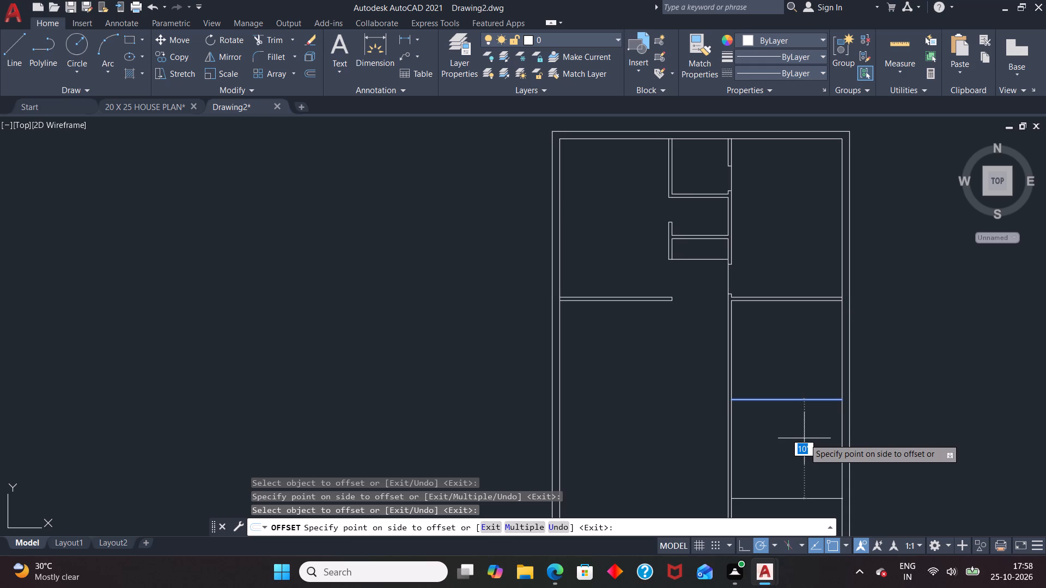
key("4")
key("Return")
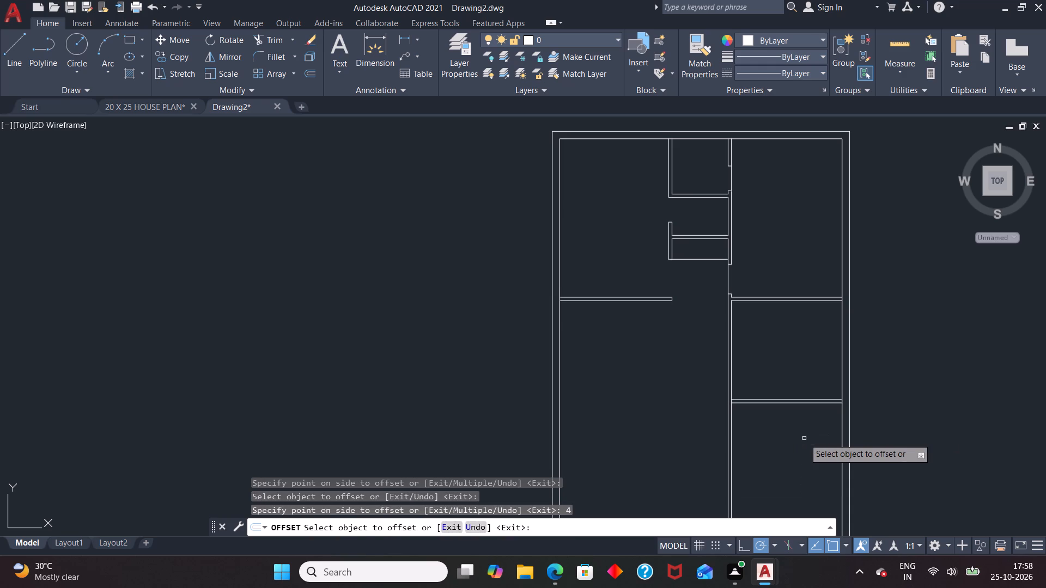
scroll(866, 366, "down", 1)
scroll(790, 419, "up", 2)
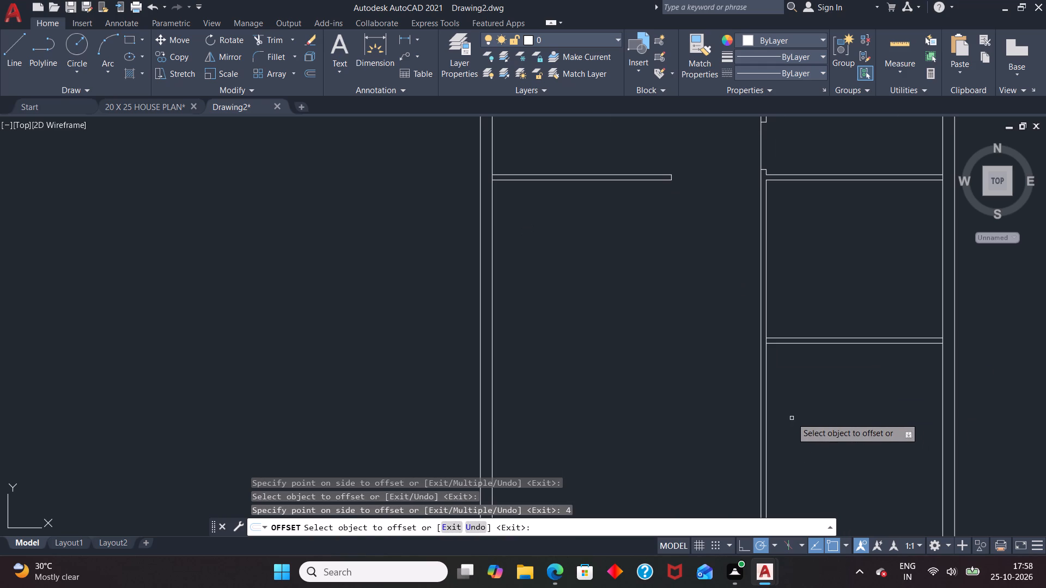
key("Escape")
Trim the second vertical partition's right line between the two lines of the right bay's lower cross partition.
key("t")
key("r")
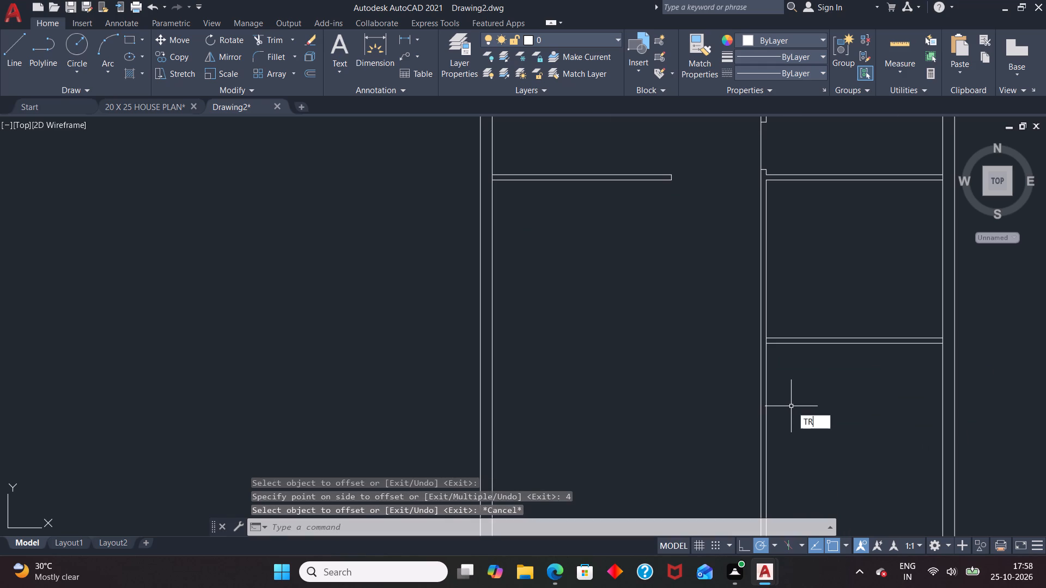
key("Return")
key("Return")
left_click(767, 341)
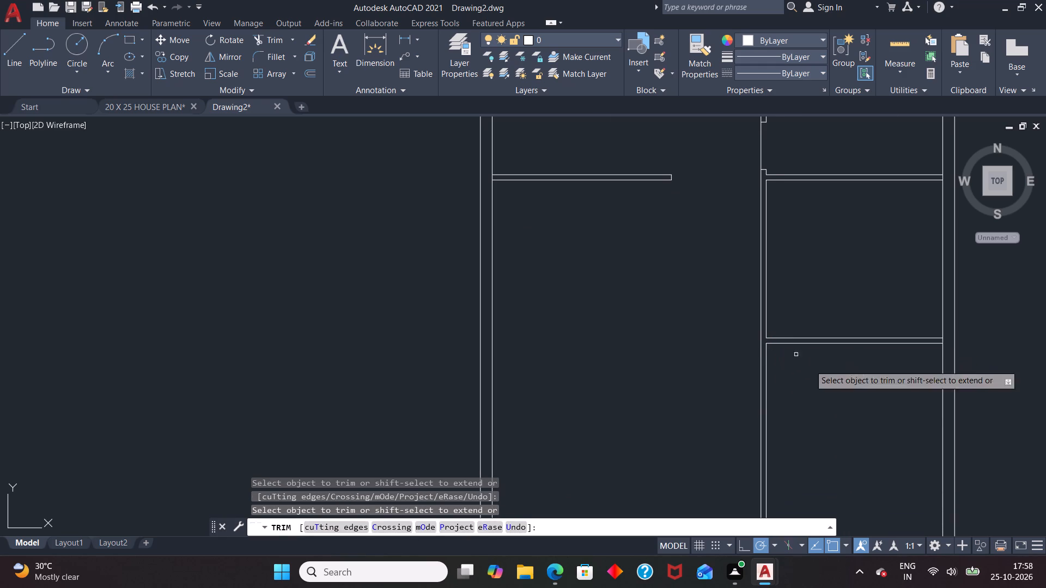
key("Escape")
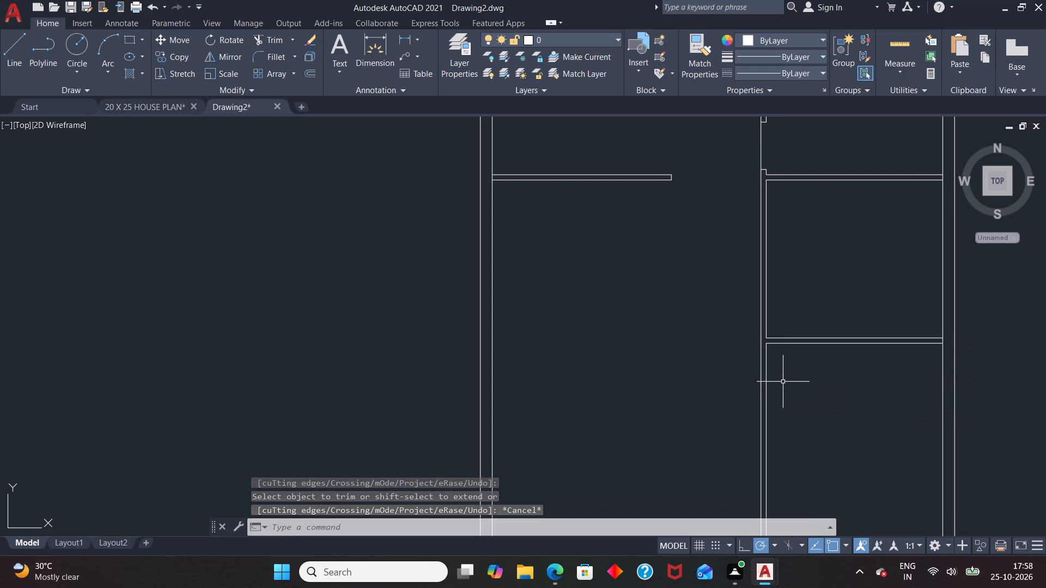
Extend the bottom line of the right bay's lower cross partition to the second vertical partition's left line.
type("EX")
key("Return")
key("Return")
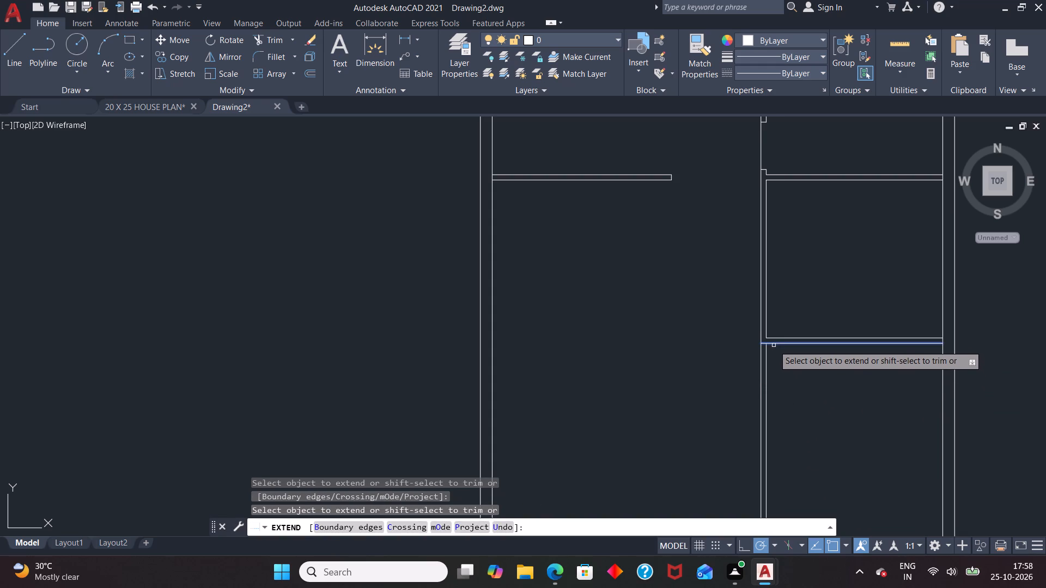
left_click(774, 345)
key("space")
Draw a jamb line across the second vertical partition, 4" above the right bay's lower cross partition.
scroll(725, 363, "down", 1)
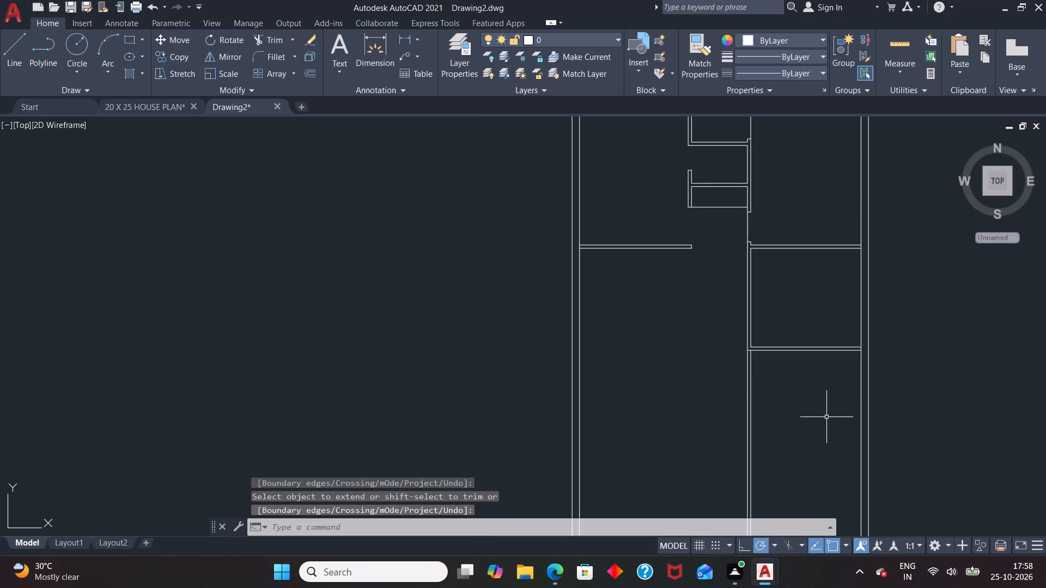
key("l")
key("Return")
type("TK")
key("Return")
scroll(758, 354, "up", 3)
left_click(734, 332)
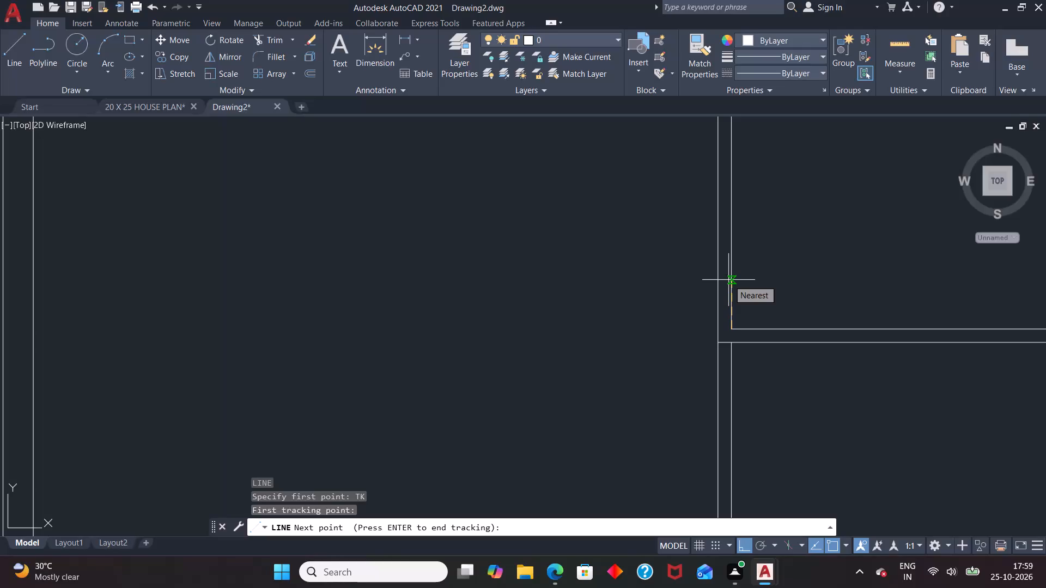
key("4")
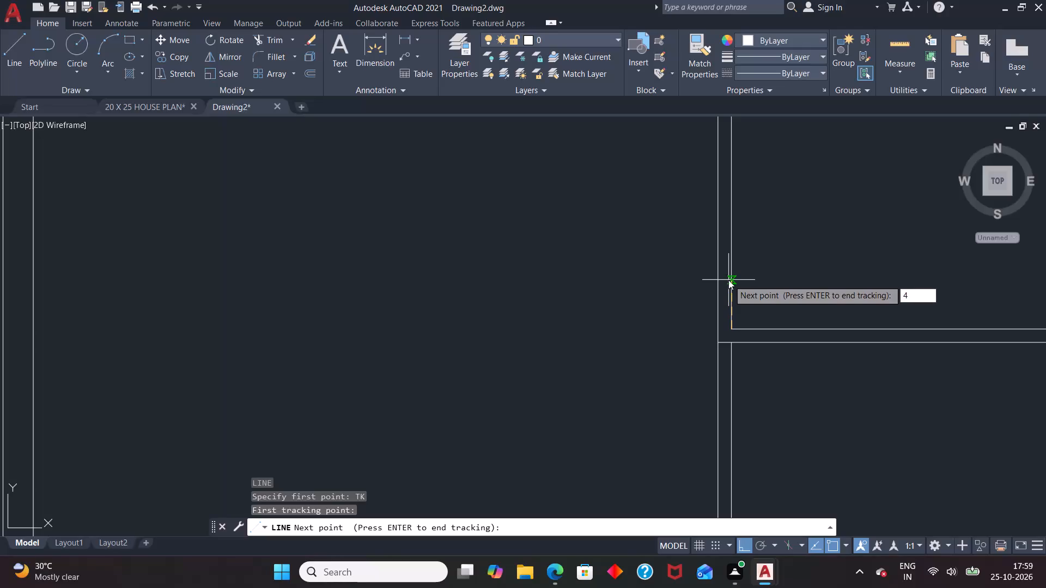
key("shift+quotedbl")
key("Return")
key("Return")
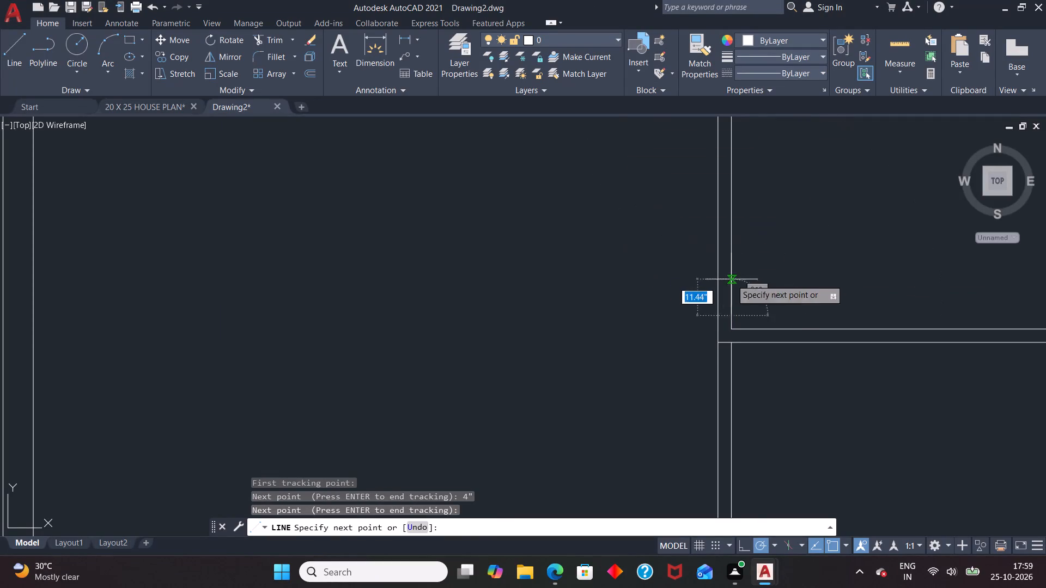
scroll(709, 324, "up", 2)
left_click(728, 298)
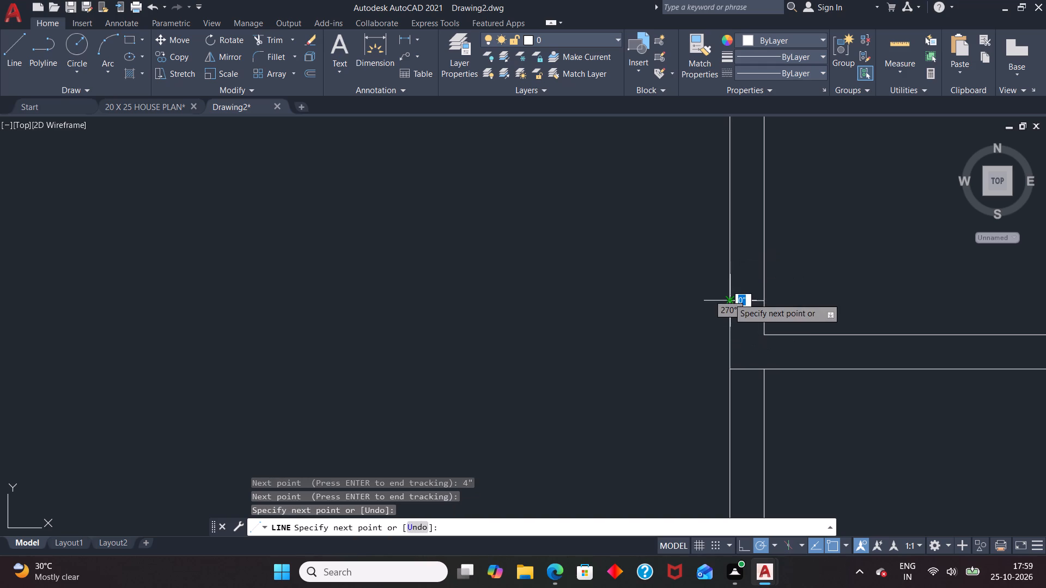
key("Escape")
Offset the lower jamb line 3' upward to mark the door width of the right bay's middle room.
scroll(695, 327, "down", 2)
scroll(748, 385, "down", 1)
key("o")
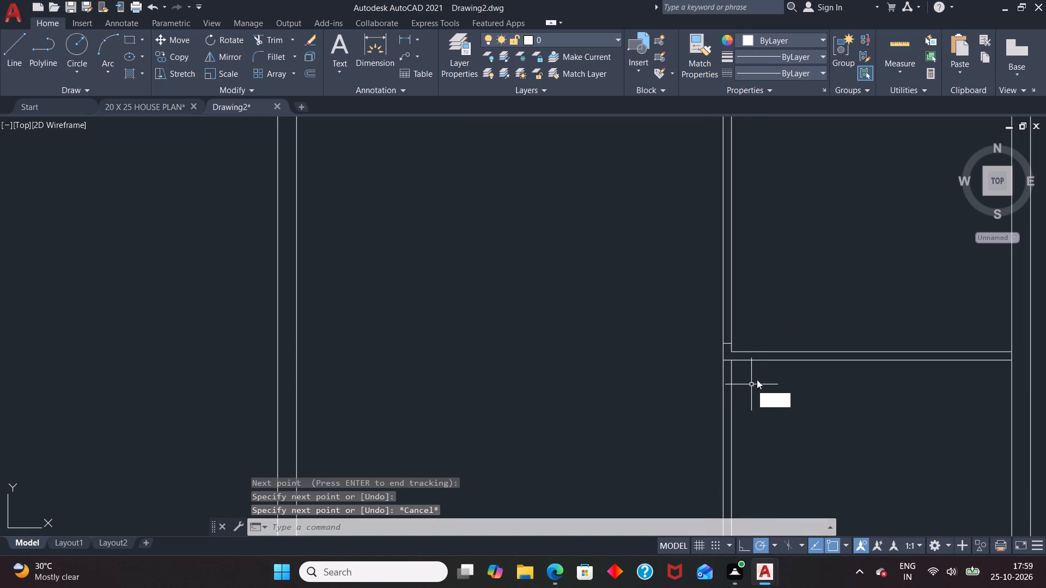
key("Return")
key("3")
key("apostrophe")
key("Return")
left_click(727, 343)
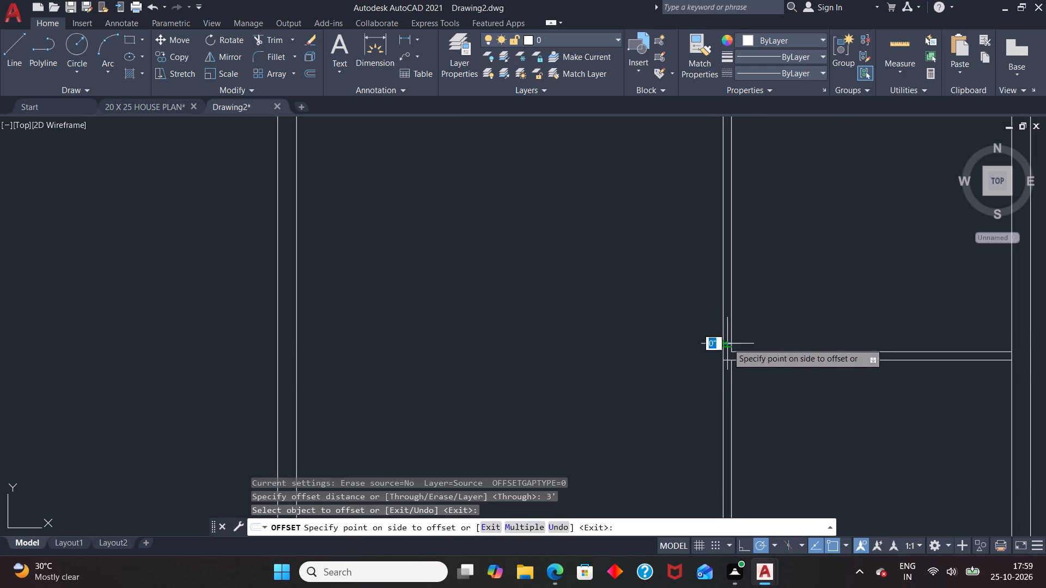
left_click(737, 256)
key("space")
Trim the second vertical partition's right line between the jamb lines of the right bay's middle room door.
type("TR")
key("Return")
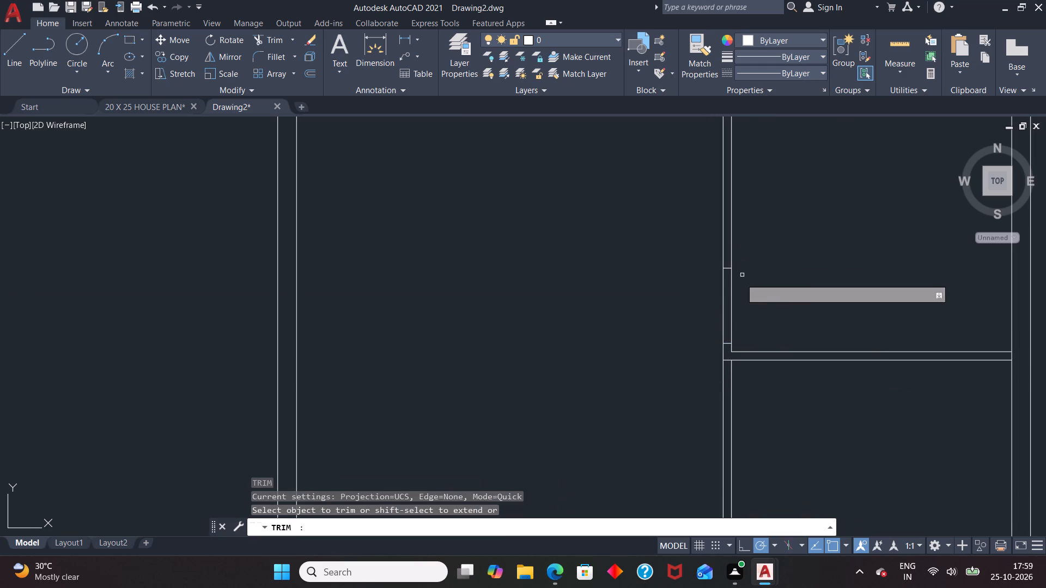
key("Return")
left_click(731, 303)
key("Escape")
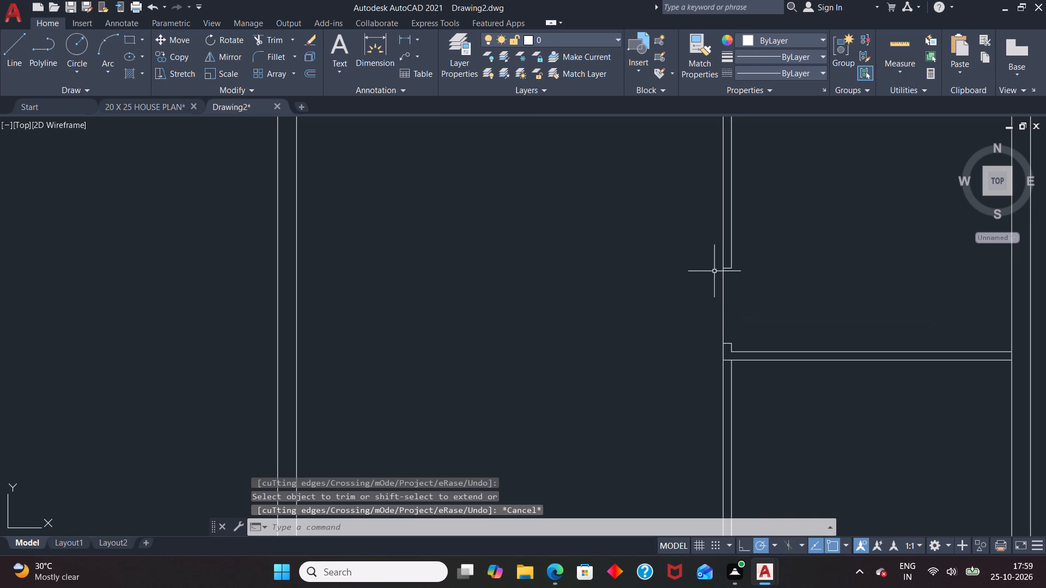
Offset the bottom line of the right bay's lower cross partition 6'4" downward to set out the stair bay.
scroll(696, 250, "down", 3)
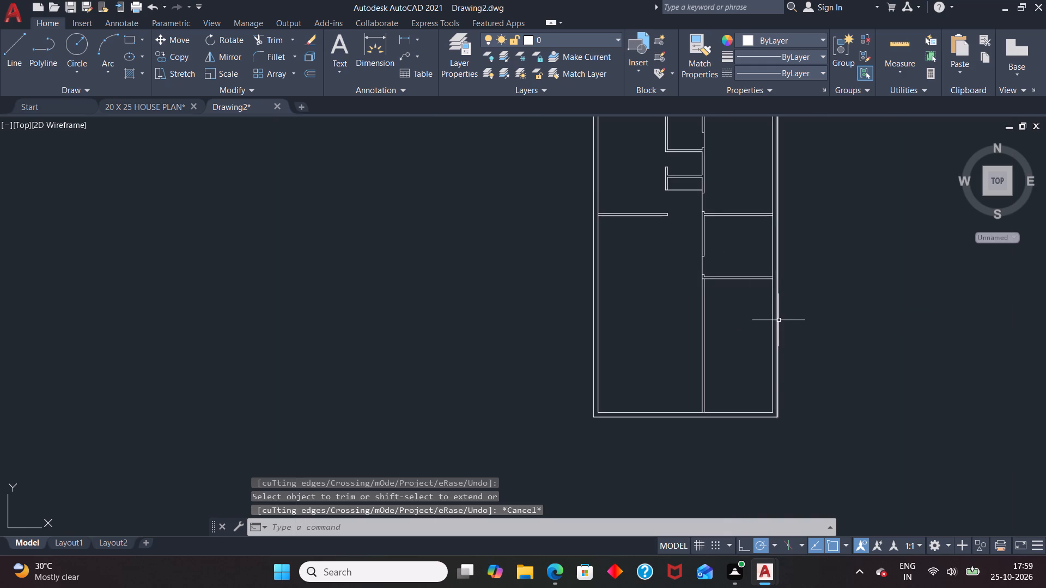
scroll(782, 342, "up", 1)
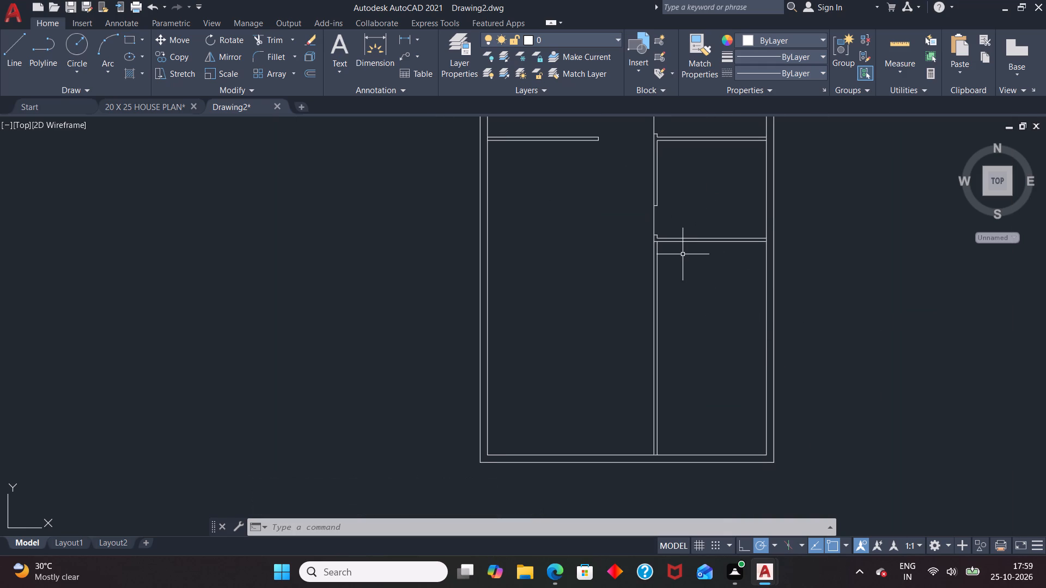
scroll(642, 205, "down", 1)
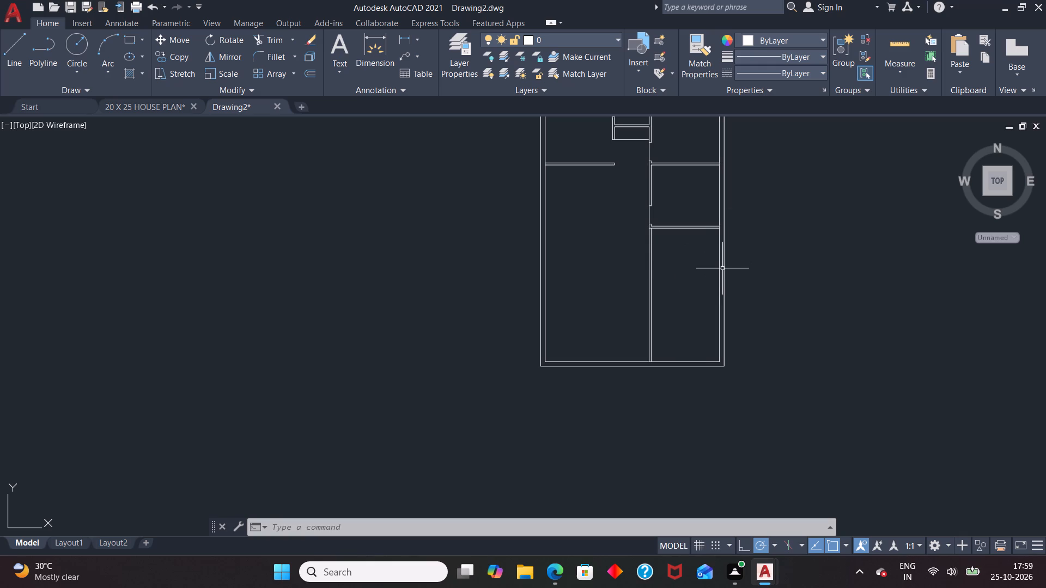
key("o")
key("Return")
key("6")
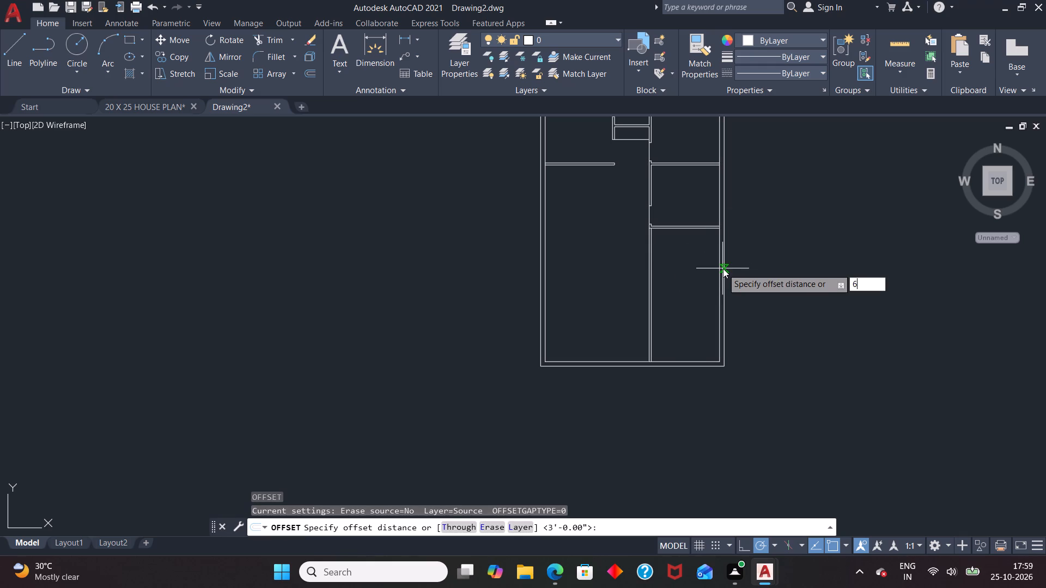
key("apostrophe")
key("4")
key("shift+quotedbl")
key("Return")
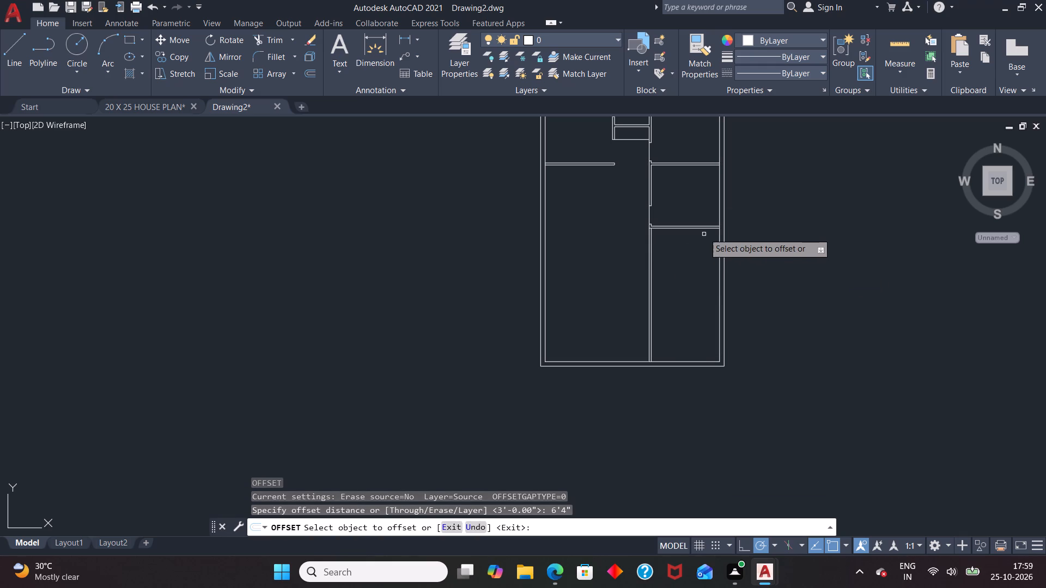
scroll(707, 230, "up", 2)
left_click(710, 225)
left_click(694, 318)
scroll(753, 291, "down", 1)
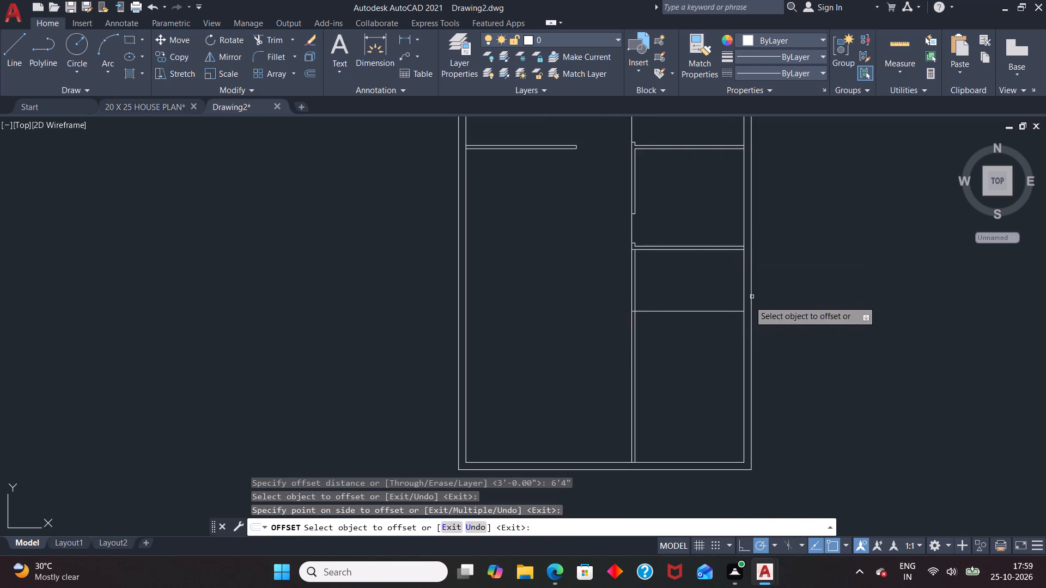
Offset the new cross line 4" downward to form the partition below the stair bay.
left_click(729, 312)
key("5")
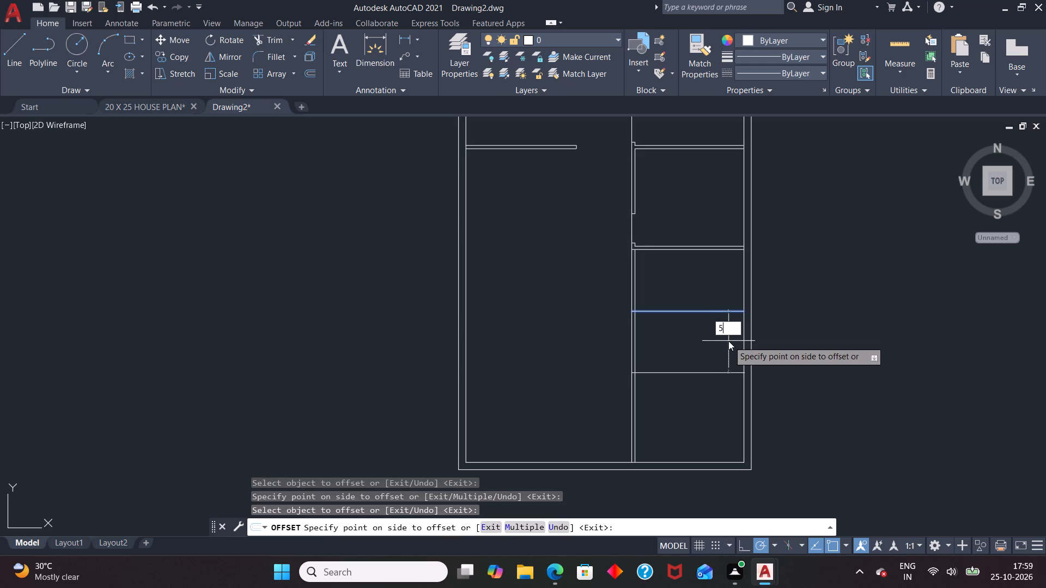
key("BackSpace")
key("4")
key("Return")
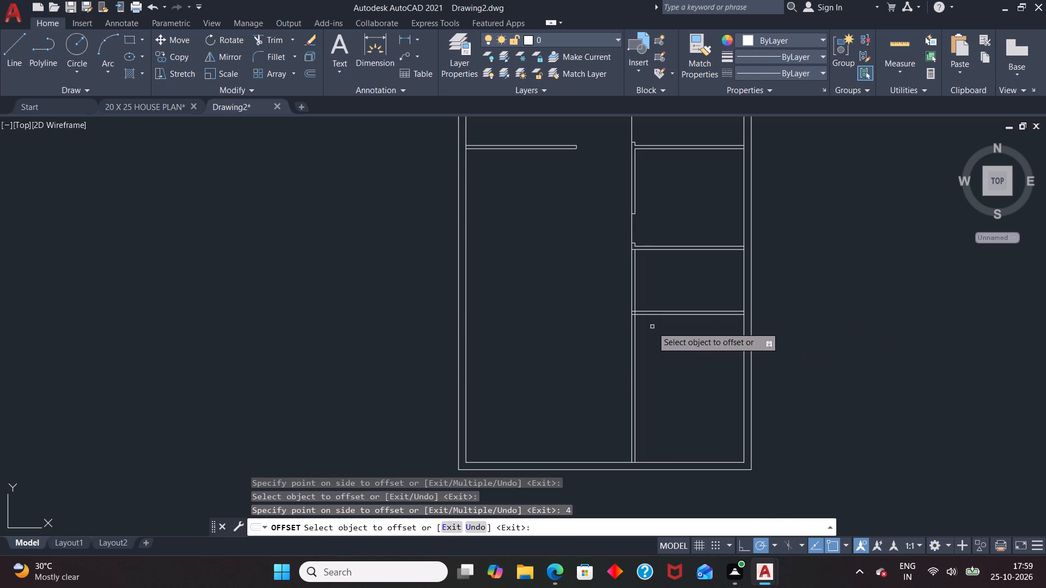
key("space")
Trim both lines of the second vertical partition across the stair bay, plus the right line's stub inside the new cross partition.
scroll(634, 300, "up", 2)
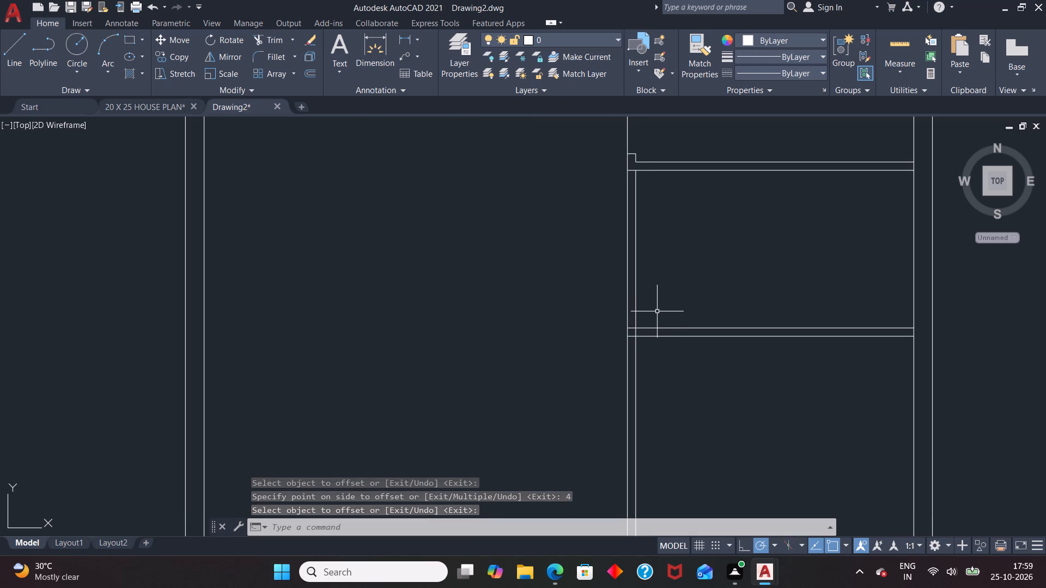
key("t")
key("r")
key("Return")
key("Return")
left_click_drag(672, 285, 592, 277)
left_click(593, 278)
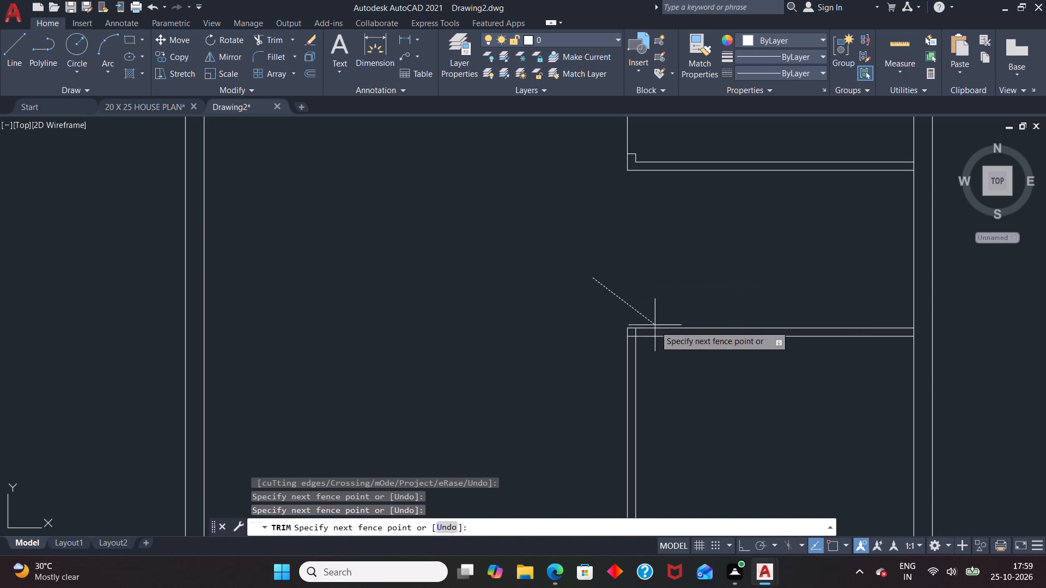
left_click(620, 288)
scroll(648, 334, "up", 3)
left_click(594, 329)
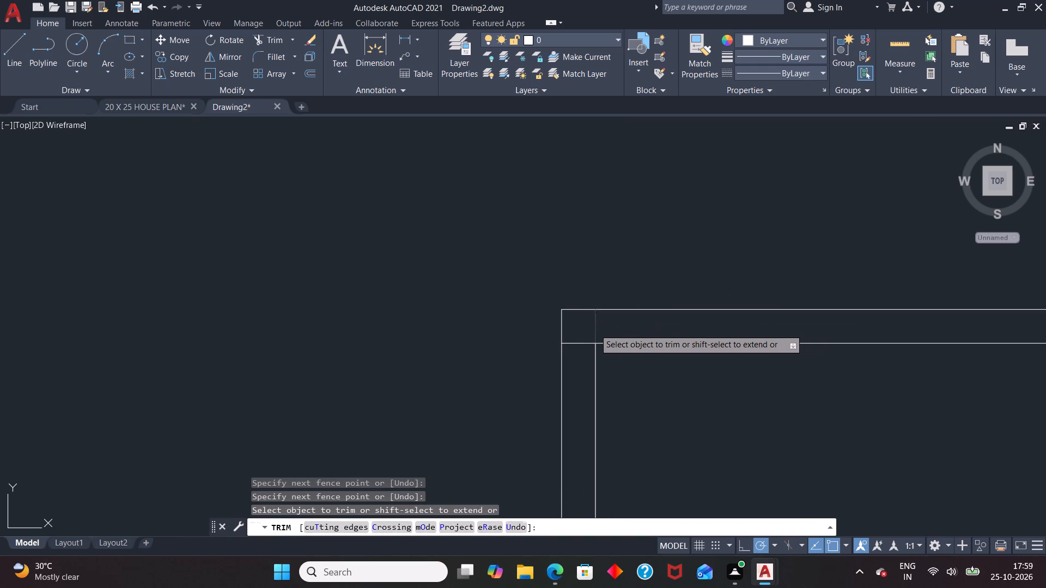
key("Escape")
Break the right outer wall's inner line at the new partition's top line and at the bottom line of the partition above.
scroll(519, 283, "down", 3)
scroll(637, 366, "down", 1)
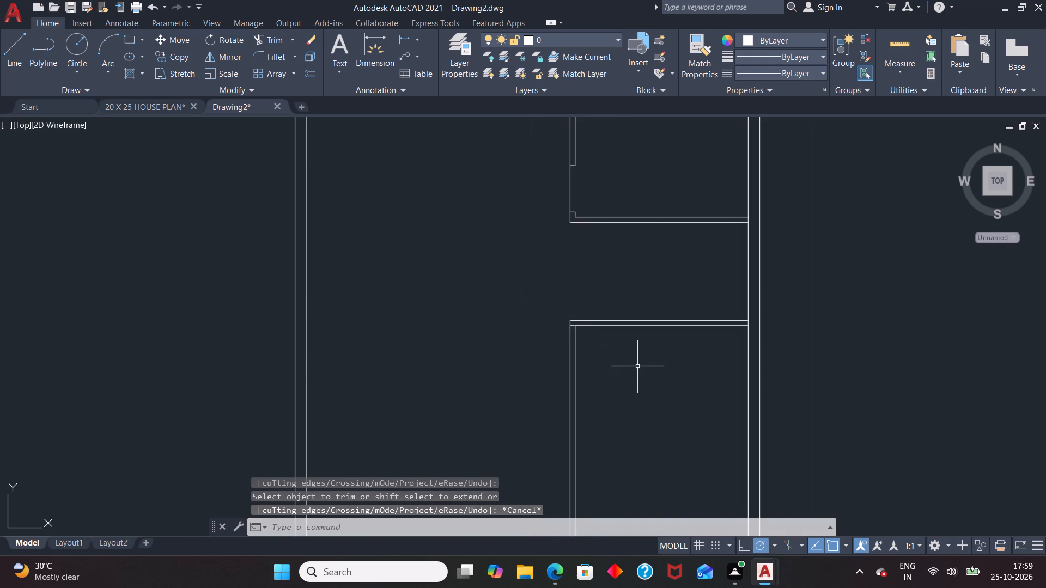
type("BR")
left_click(691, 409)
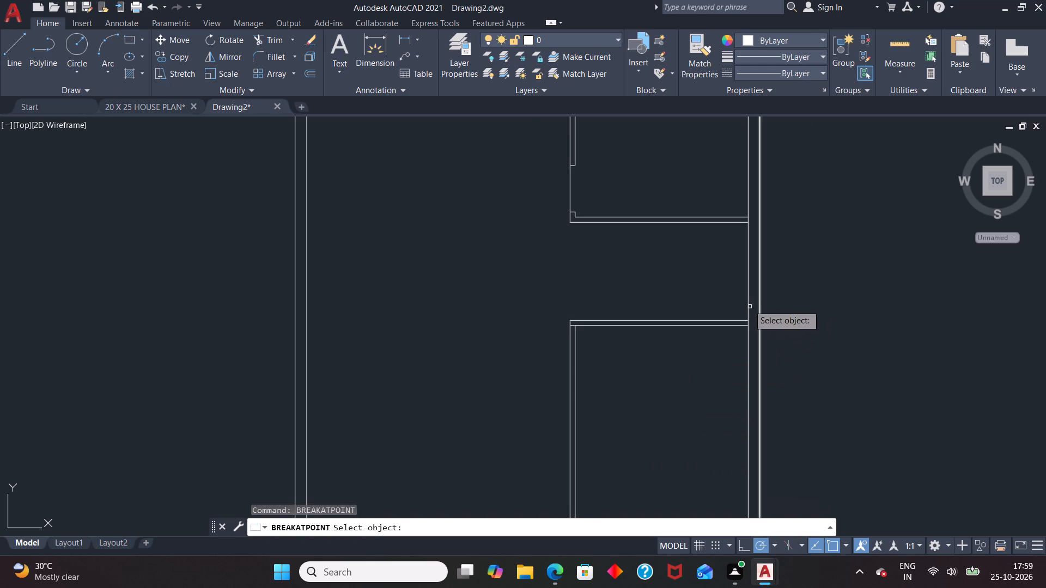
left_click(745, 299)
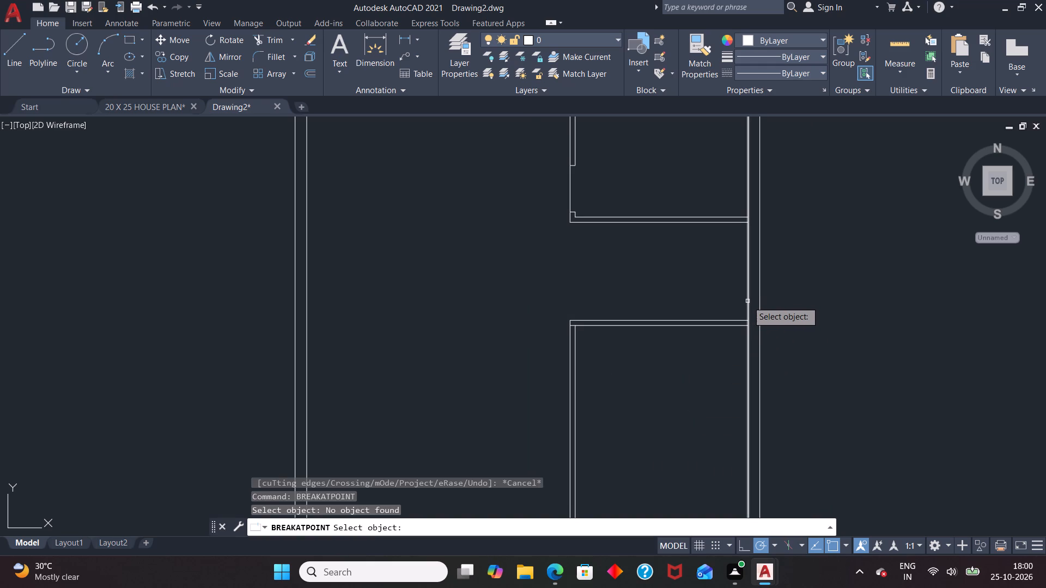
left_click(747, 301)
scroll(752, 314, "up", 3)
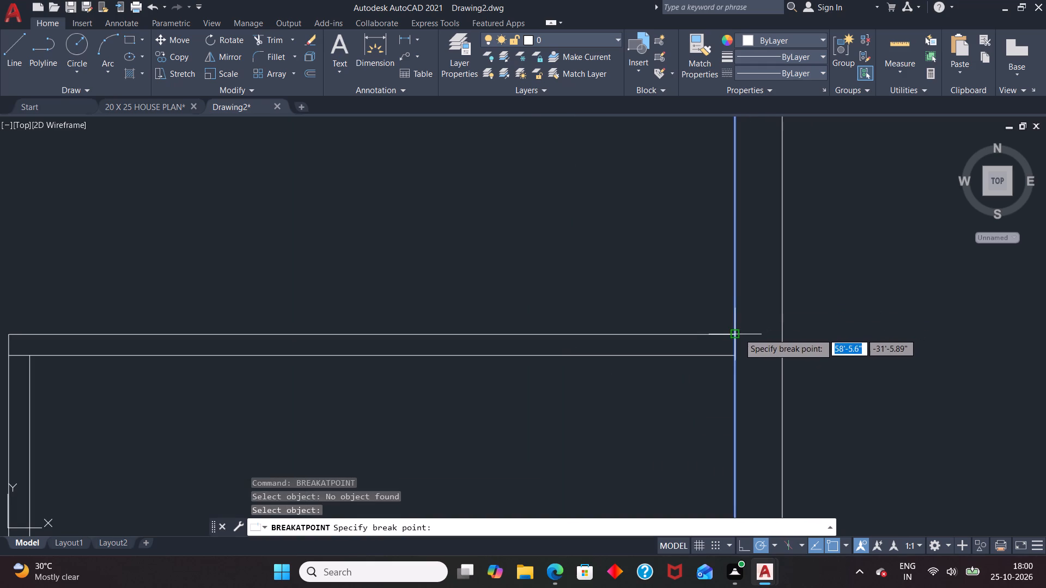
left_click(739, 335)
type("BR")
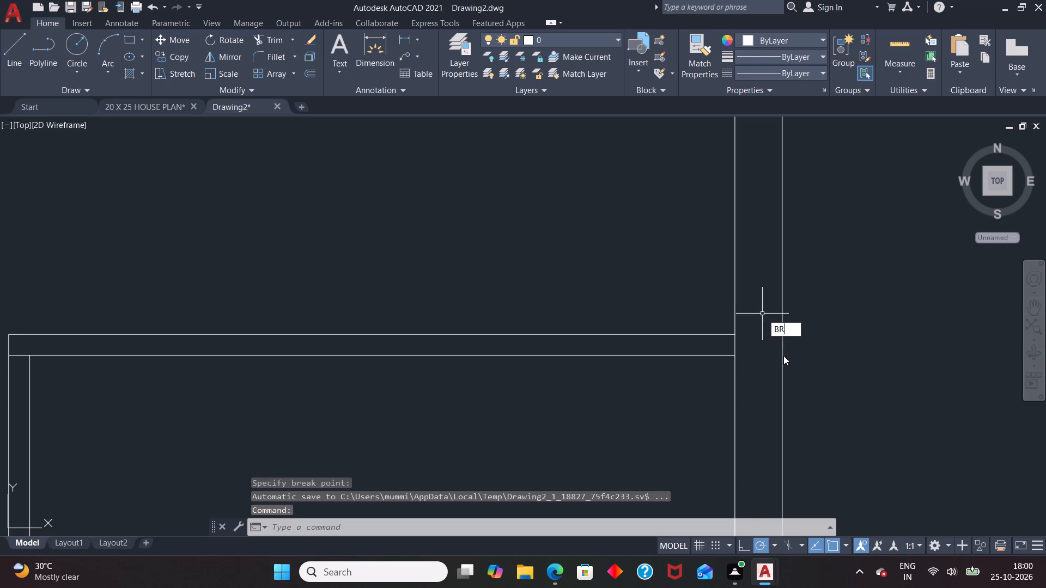
left_click(783, 356)
scroll(759, 334, "down", 2)
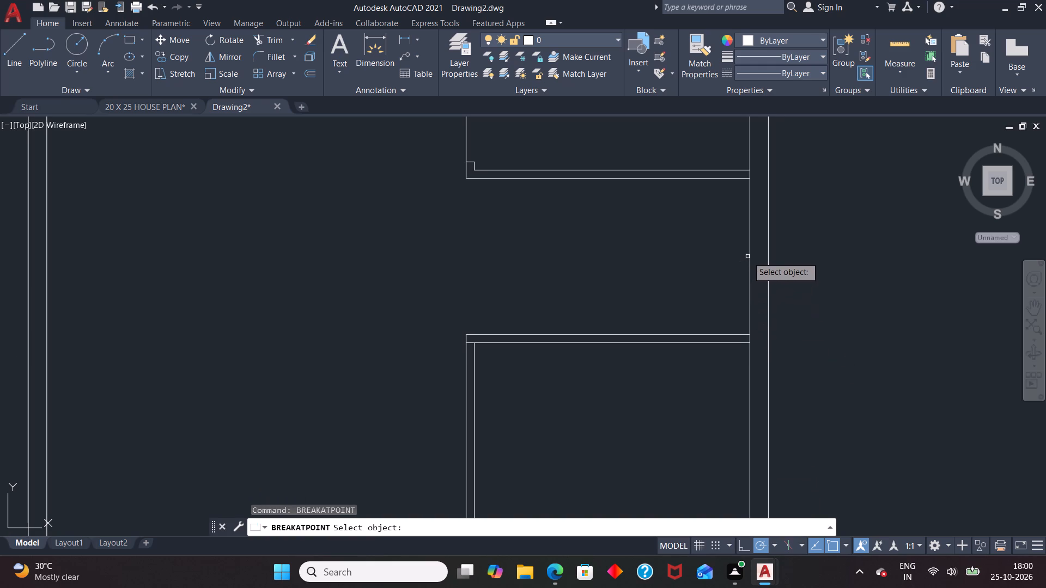
left_click(749, 254)
scroll(751, 180, "up", 4)
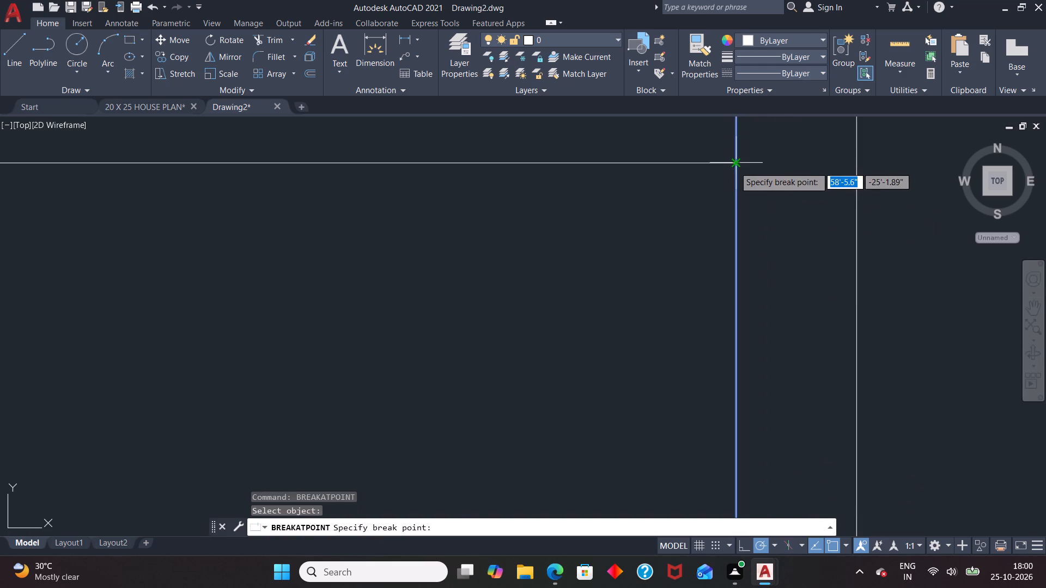
left_click(734, 167)
Offset the broken segment of the right outer wall's inner line 3' into the stair bay to mark the landing edge.
scroll(750, 198, "down", 4)
key("o")
key("Return")
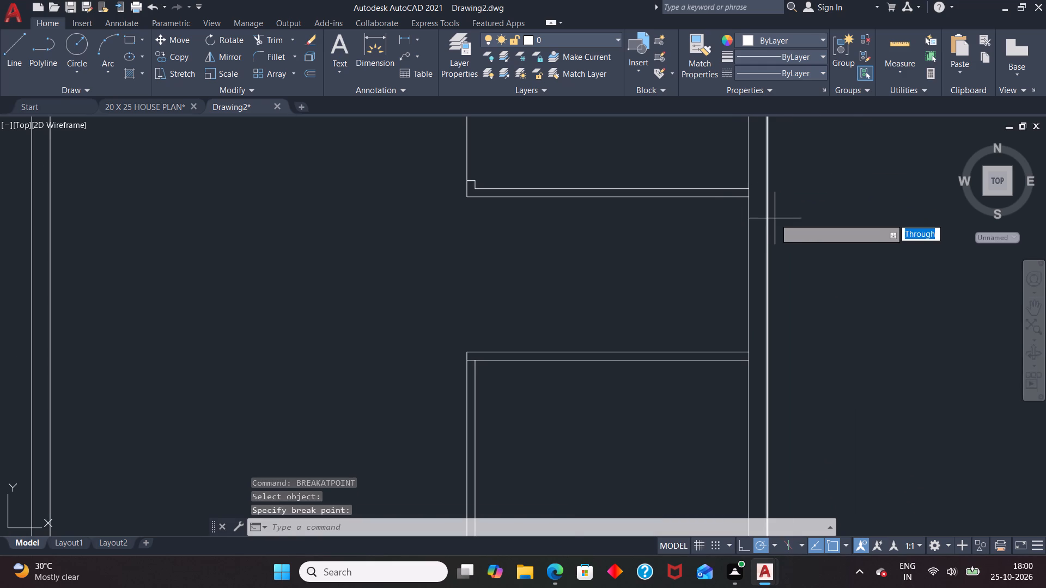
type("3'")
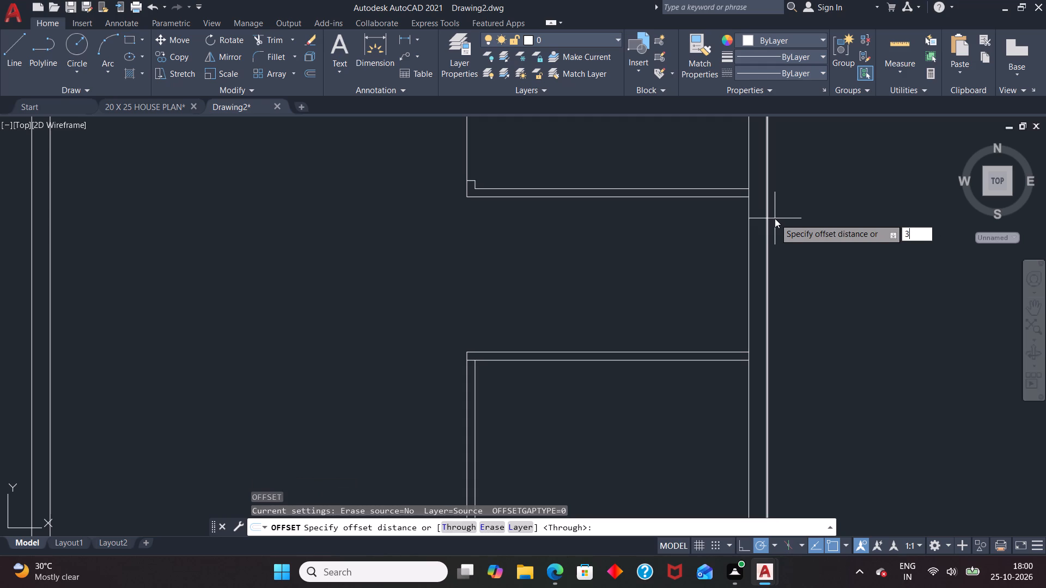
key("Return")
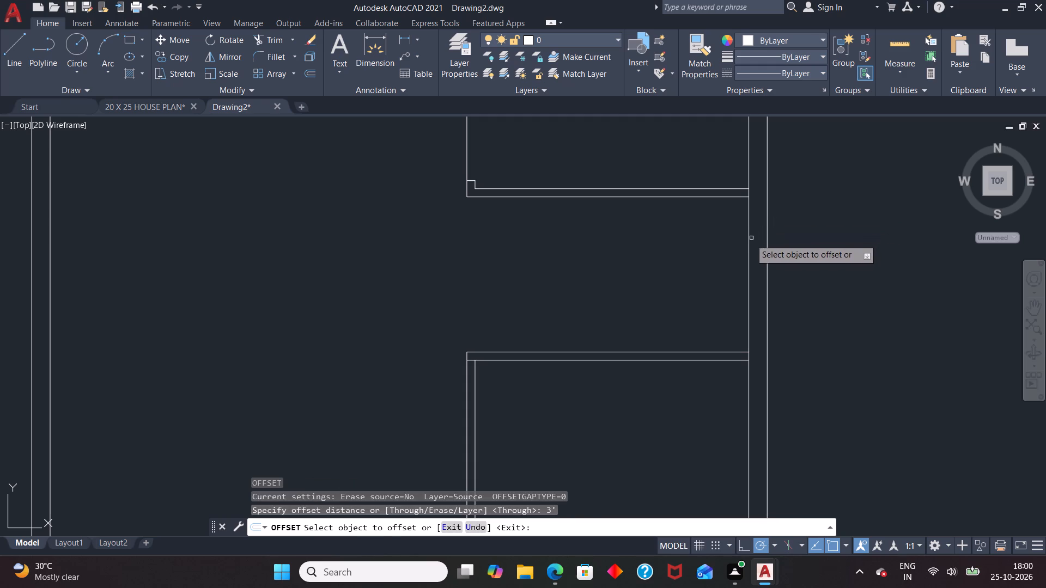
double_click(748, 243)
left_click(701, 254)
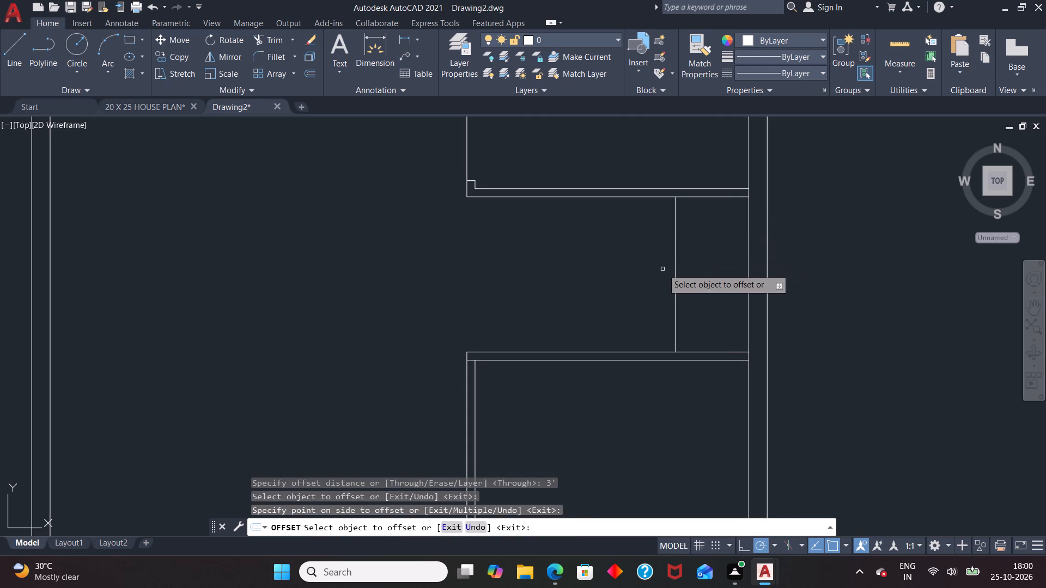
key("Escape")
Draw a vertical first-step line between the two cross partitions, just inside the stair bay's open left end.
key("l")
key("Return")
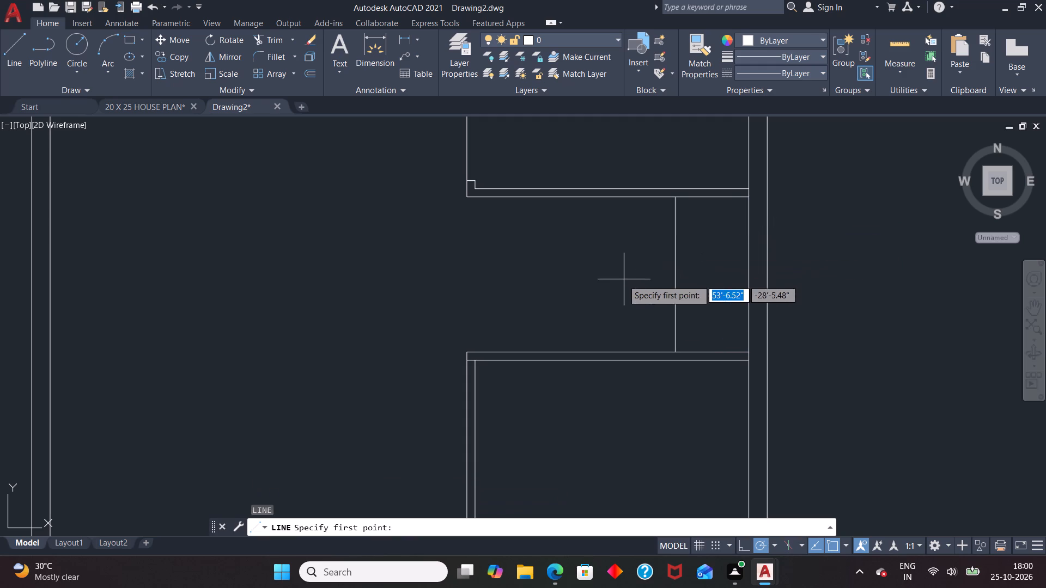
left_click(488, 201)
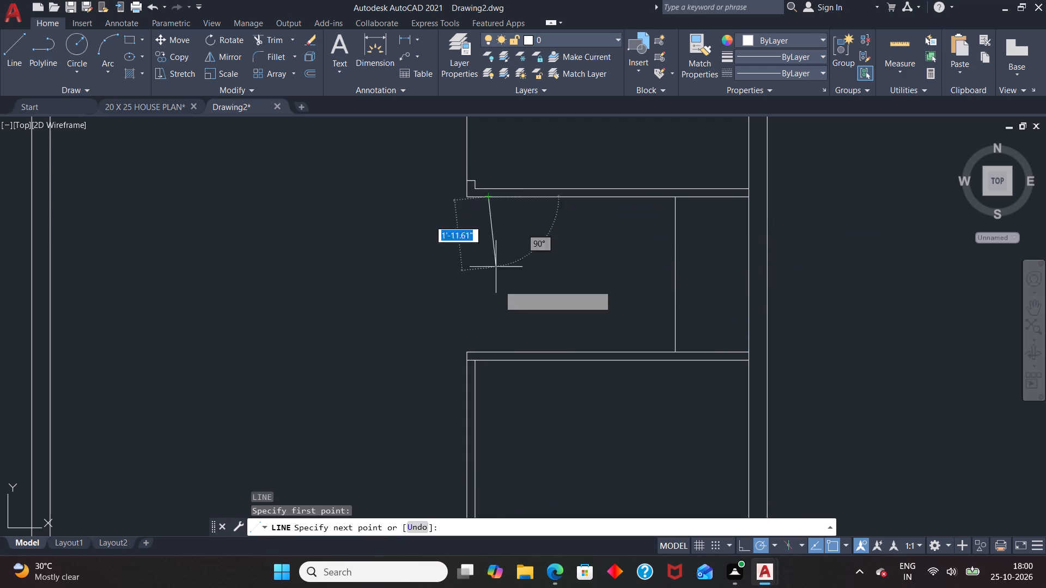
left_click(489, 351)
key("space")
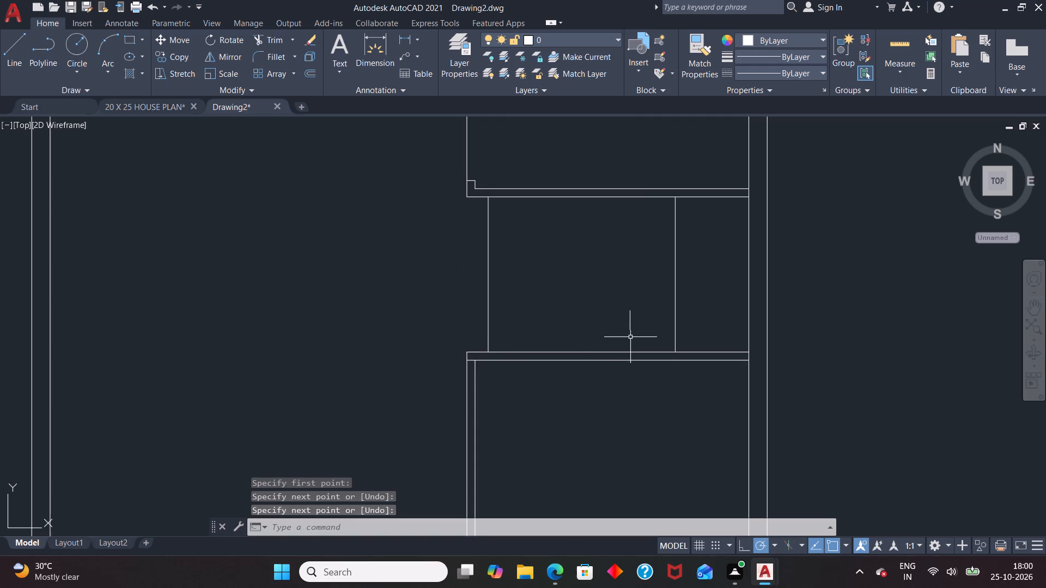
Draw a horizontal centre line about 7'-7.6" long between the midpoints of the landing edge and the first-step line.
key("l")
key("Return")
left_click(676, 272)
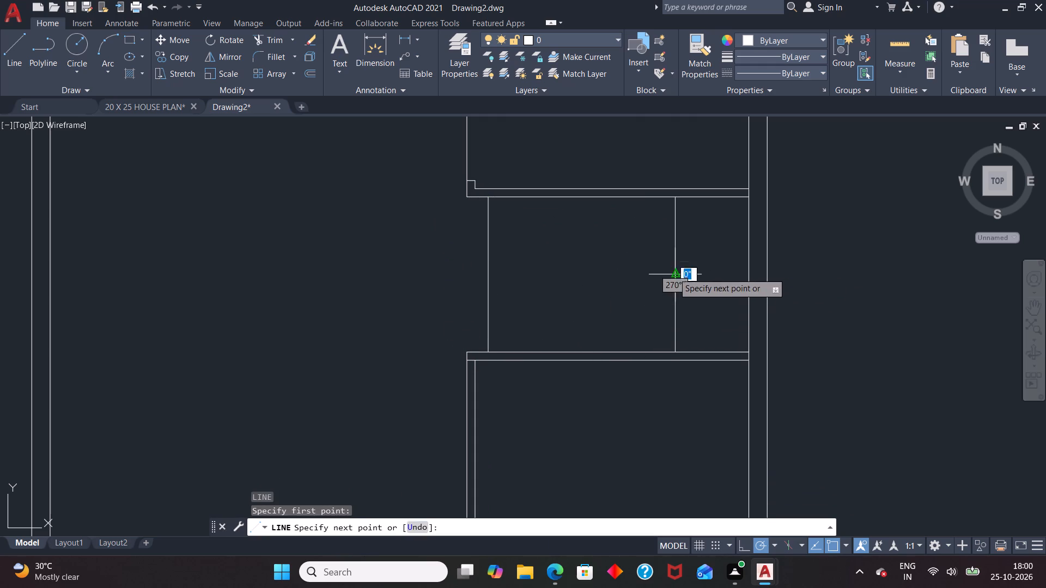
left_click(489, 274)
key("space")
scroll(782, 262, "down", 1)
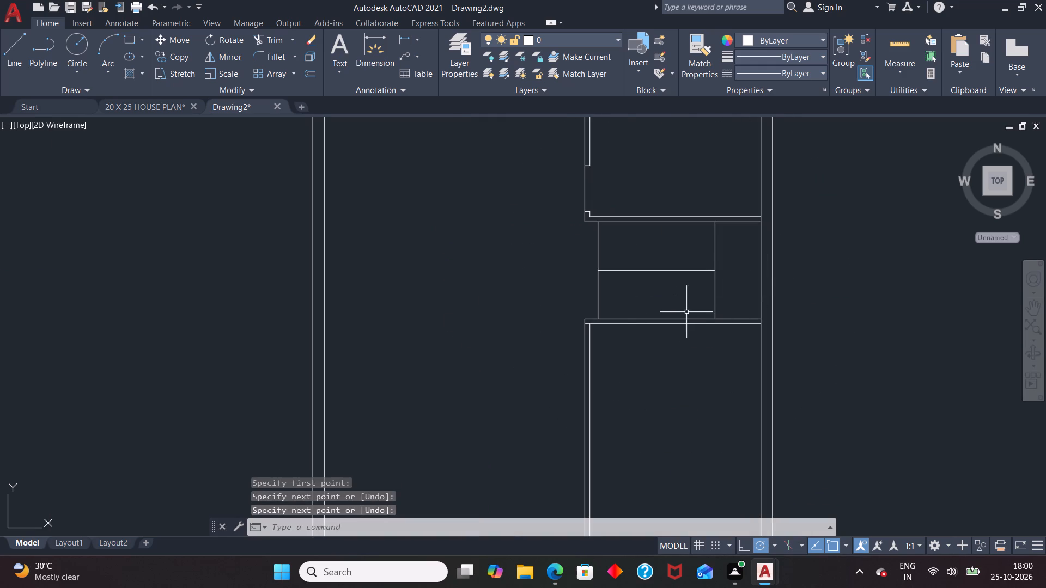
Copy the first-step line as an array of 10 items fitted up to the landing edge to form the stair treads.
scroll(689, 312, "down", 1)
left_click(631, 271)
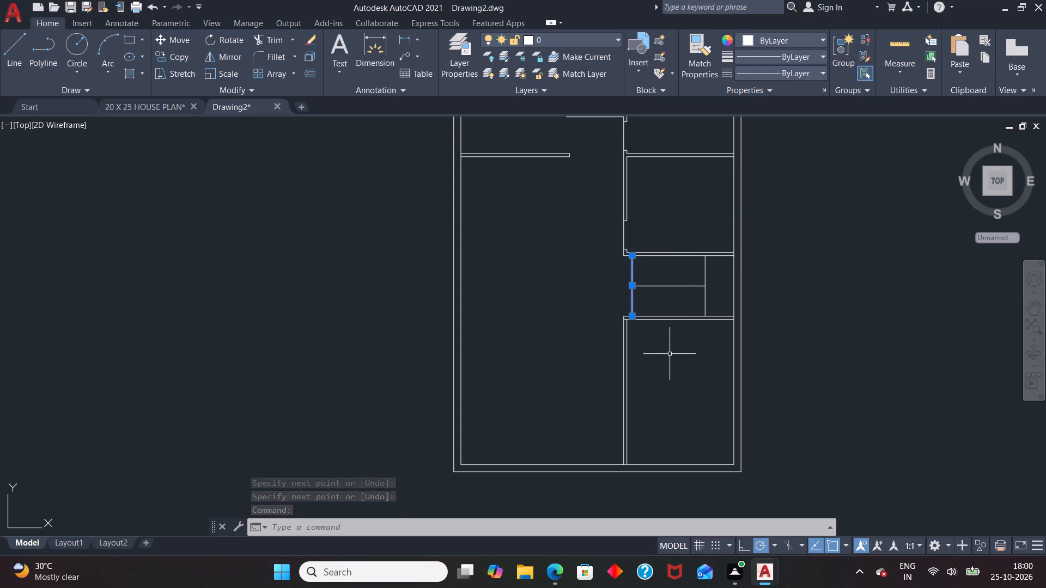
key("c")
key("o")
key("Return")
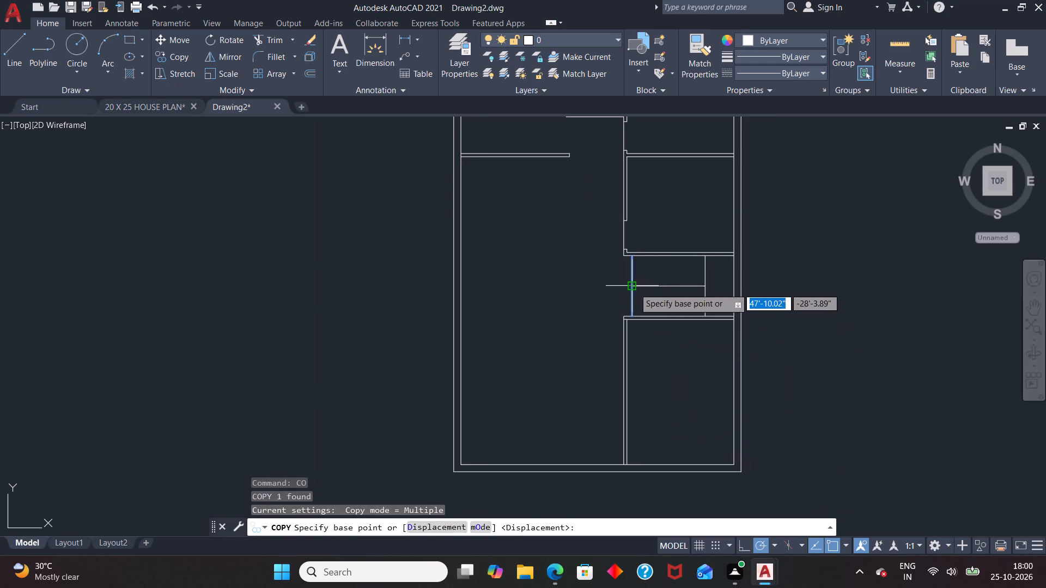
left_click(634, 288)
left_click(427, 522)
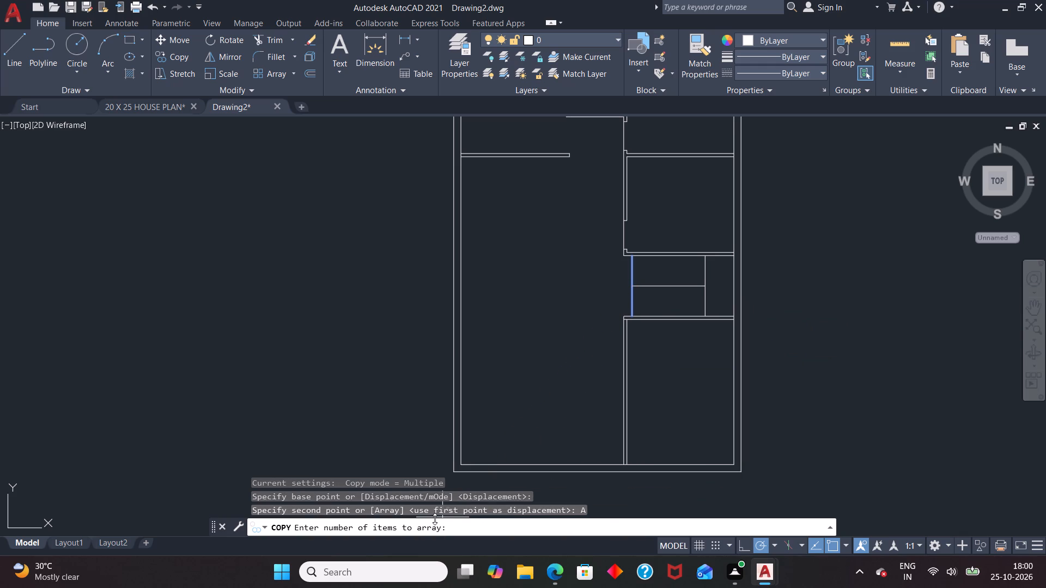
key("1")
key("0")
key("Return")
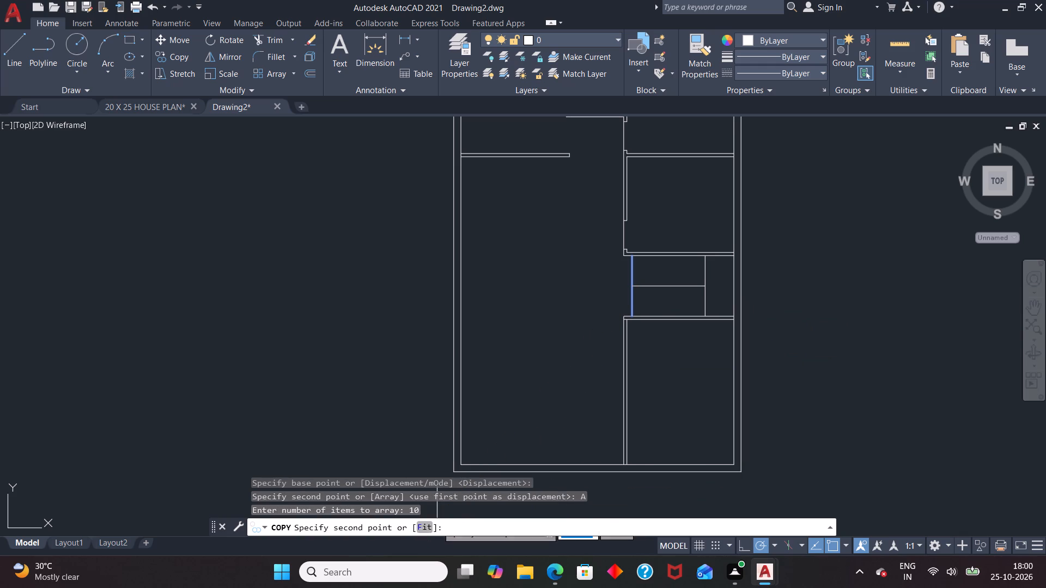
left_click(421, 530)
scroll(711, 280, "up", 3)
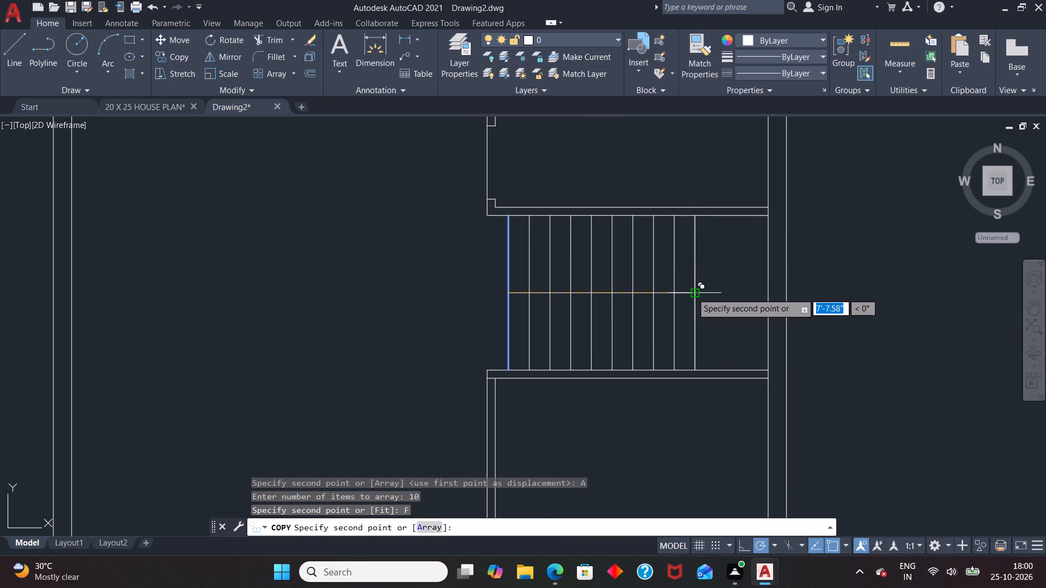
left_click(692, 293)
key("space")
Draw a horizontal arrow line through the upper stair flight, from just outside the first step to just past the landing edge.
scroll(698, 286, "down", 2)
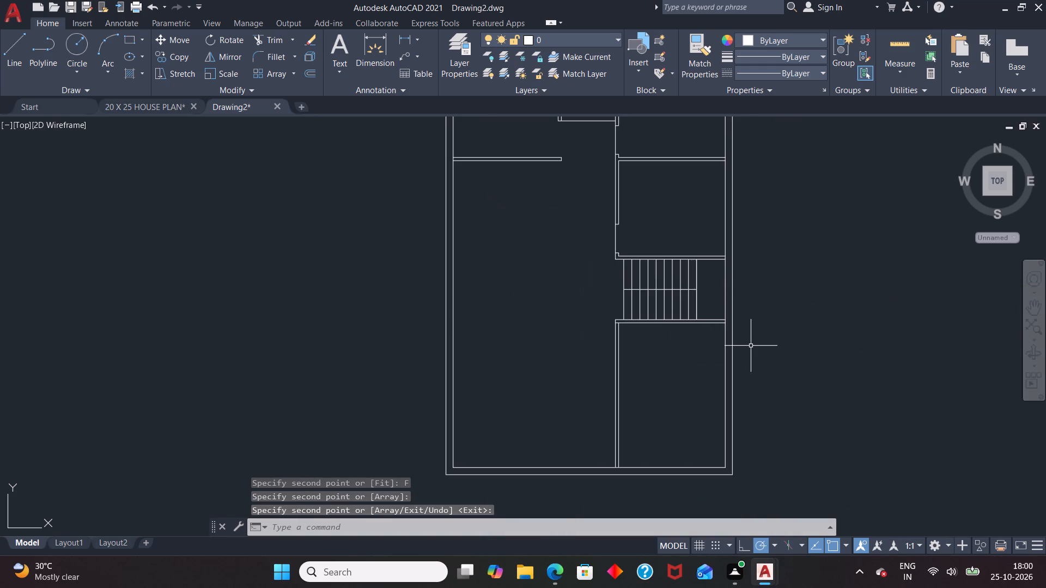
key("l")
key("Return")
scroll(615, 268, "up", 2)
left_click(619, 283)
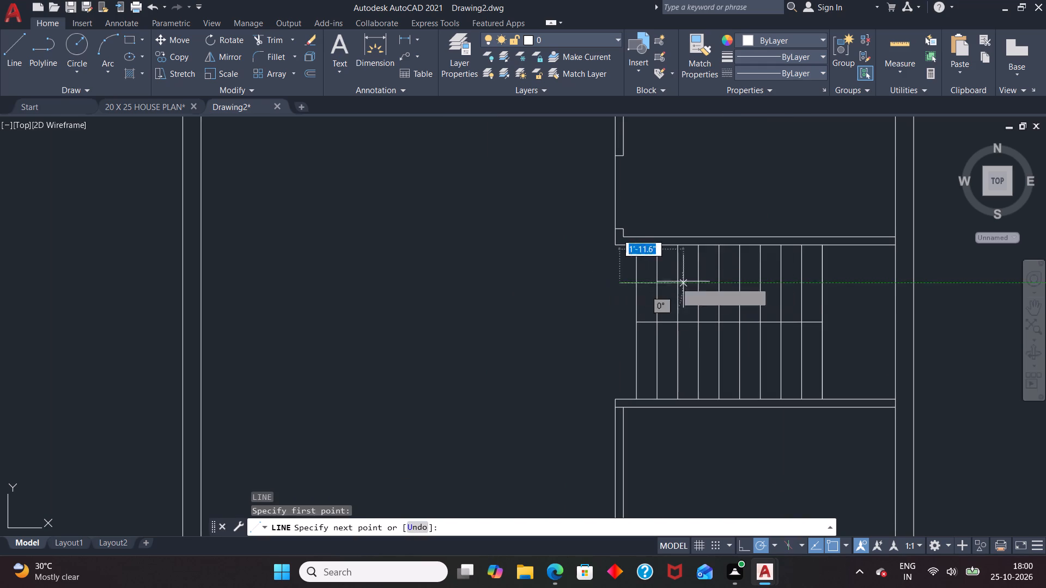
left_click(837, 283)
key("space")
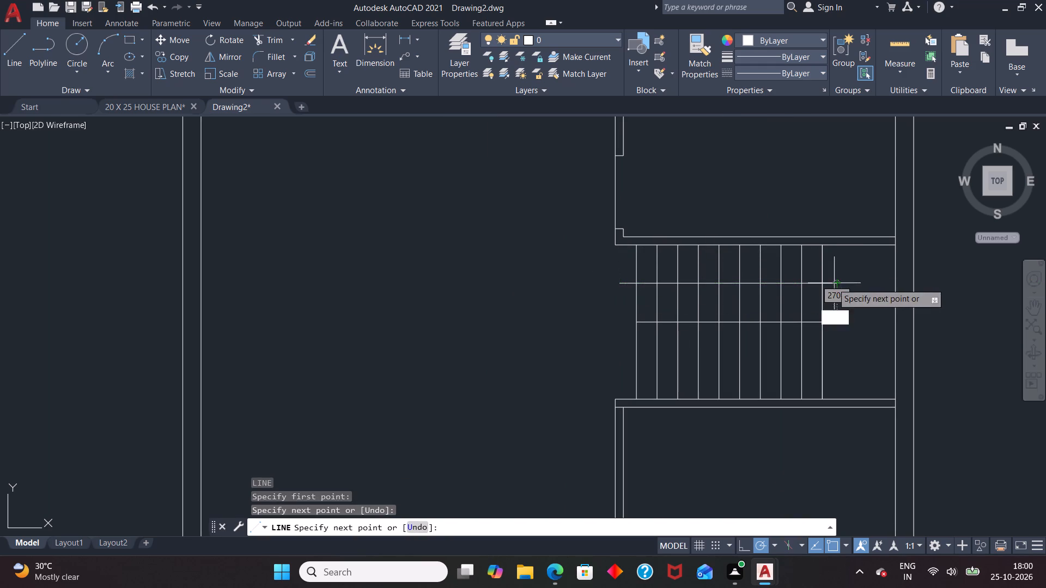
Draw a closed triangular polyline arrowhead with 6-inch sides in the empty space outside the right outer wall.
scroll(662, 299, "down", 2)
key("p")
key("l")
key("Return")
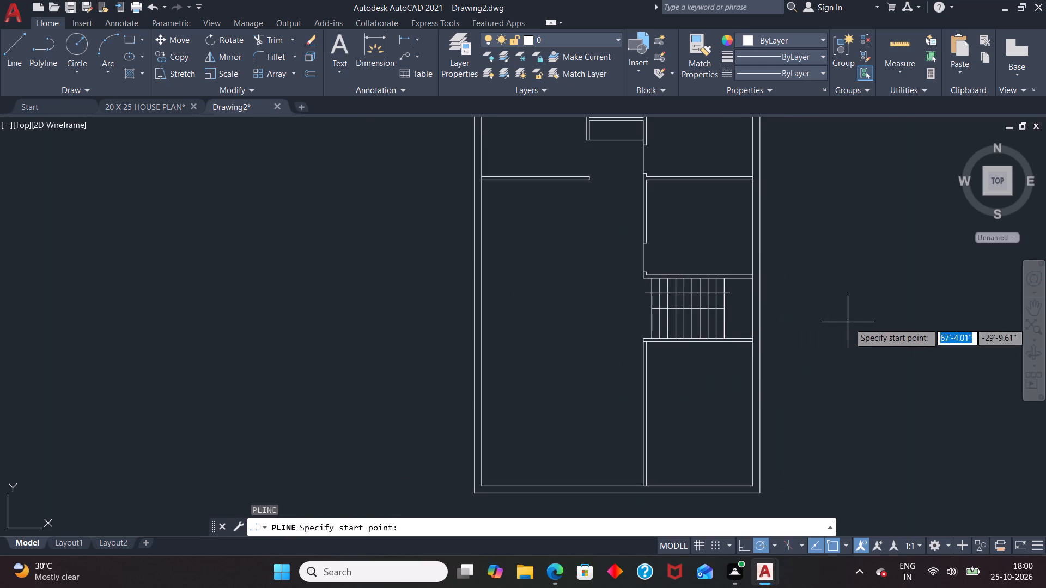
left_click(820, 315)
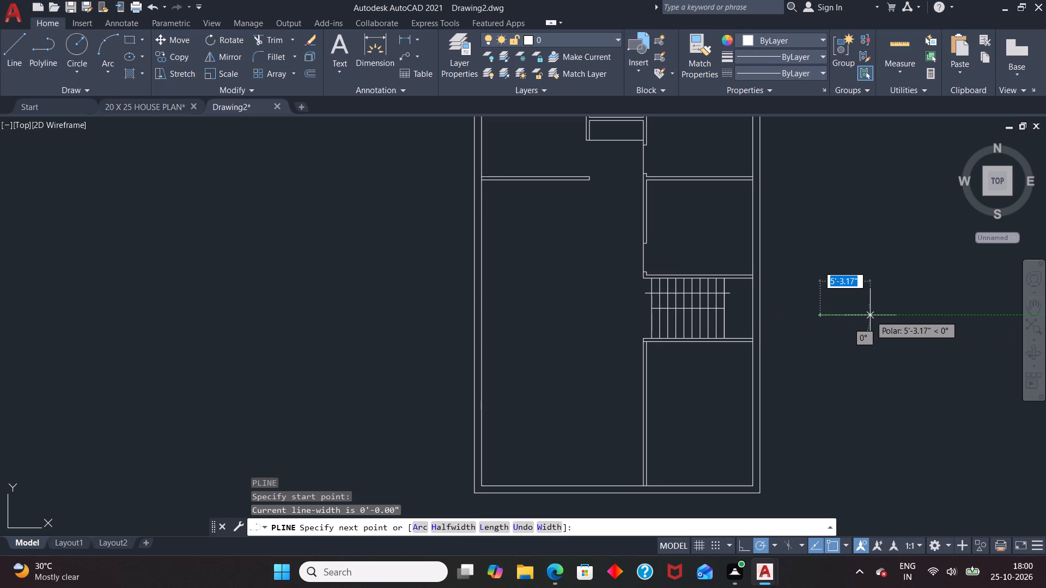
key("6")
key("Return")
scroll(807, 273, "up", 2)
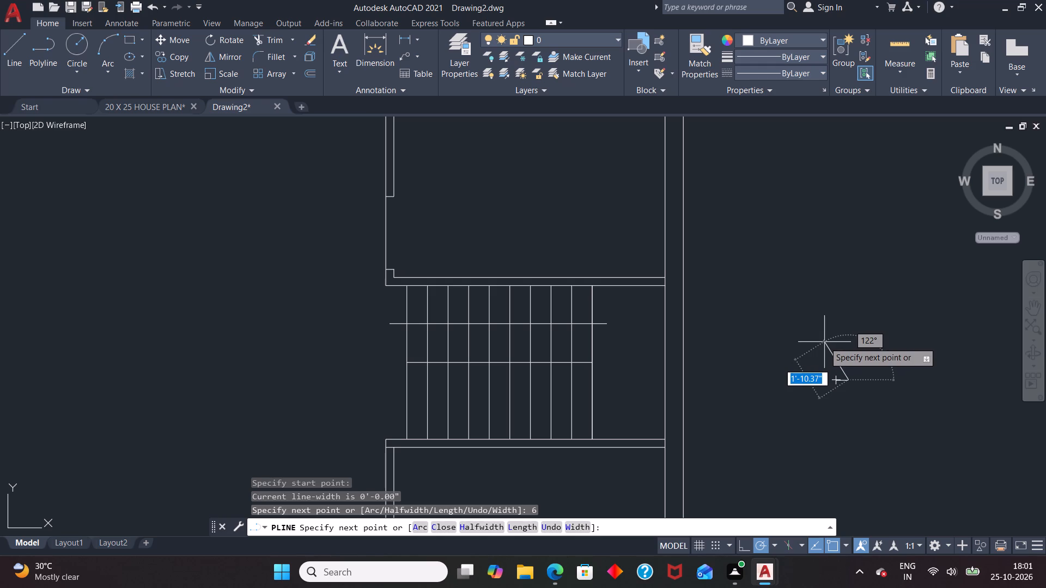
key("6")
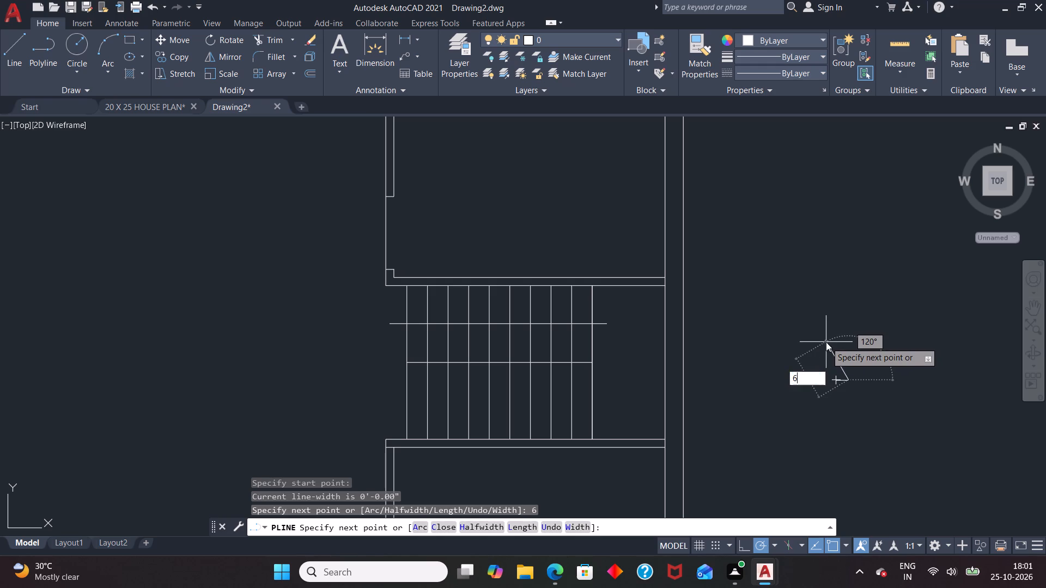
key("Return")
scroll(820, 370, "up", 4)
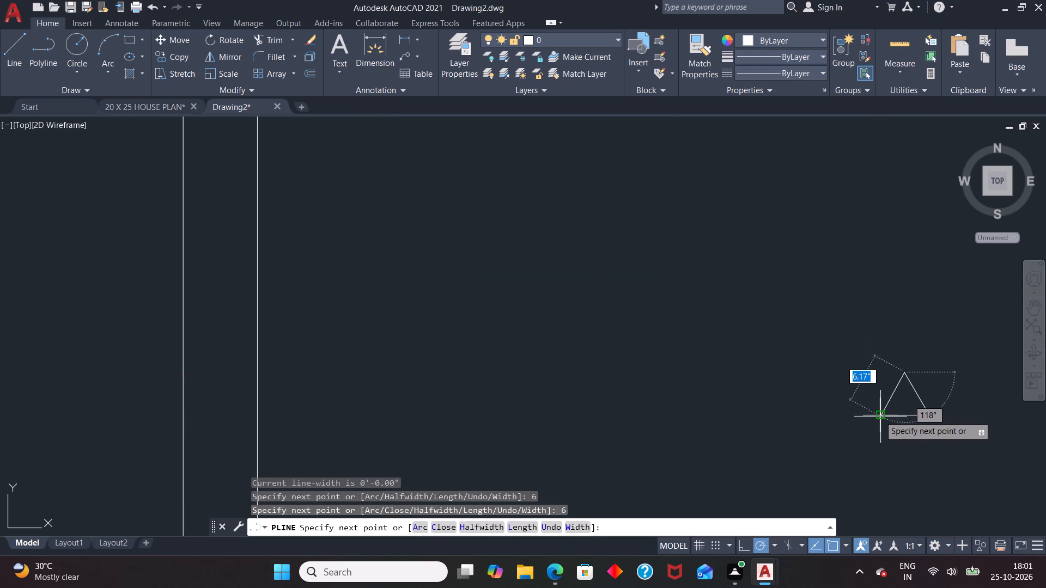
key("c")
key("Return")
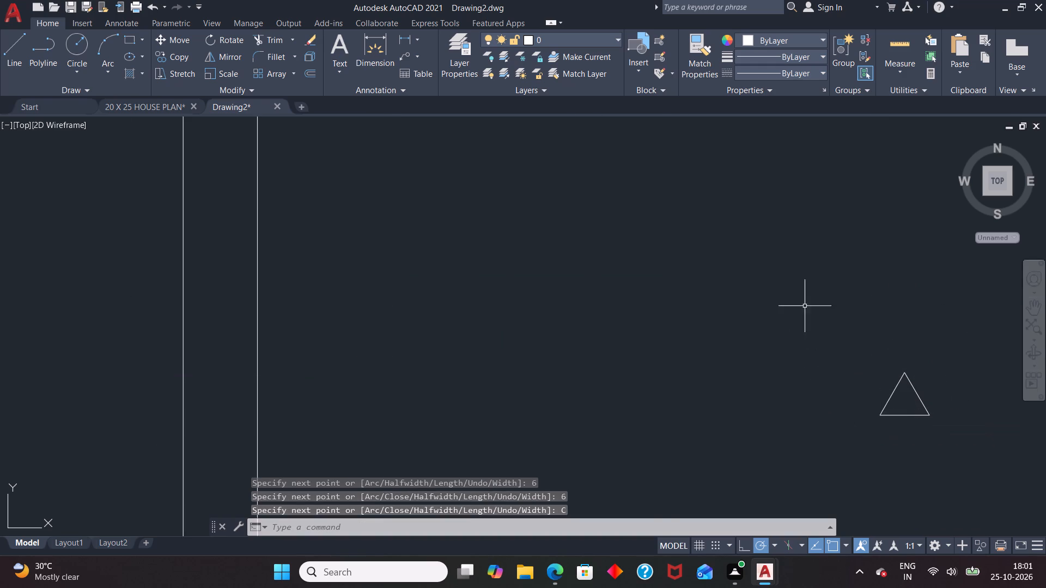
Fill the small triangle with a Solid hatch.
scroll(805, 303, "down", 4)
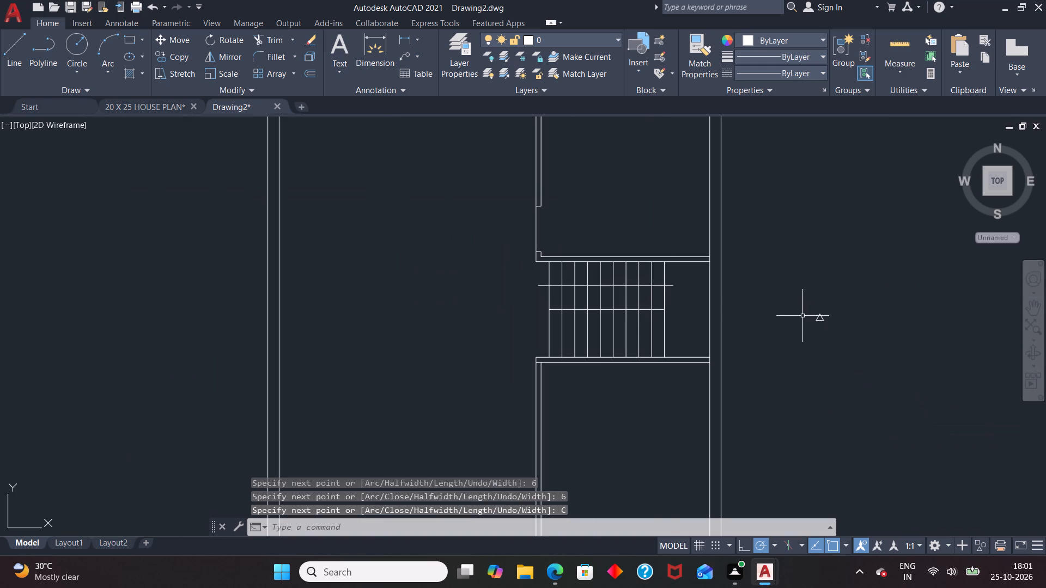
key("h")
key("Return")
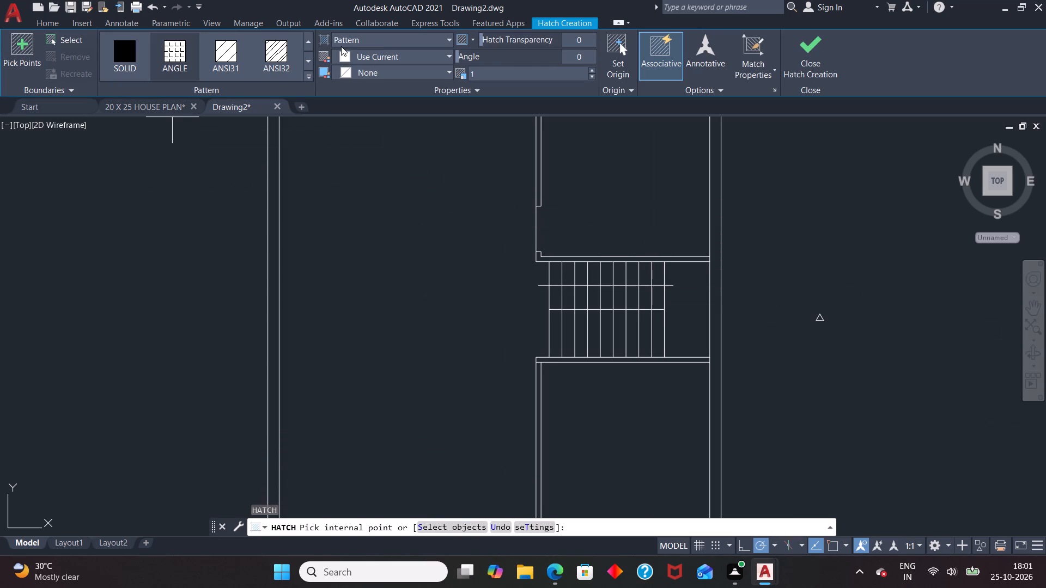
left_click(372, 39)
left_click(373, 53)
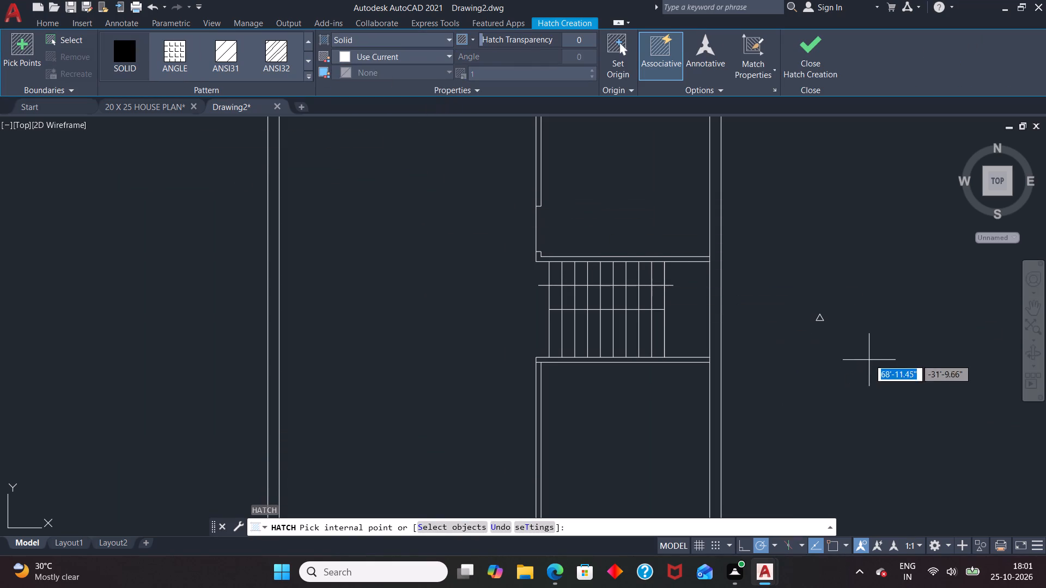
left_click(821, 321)
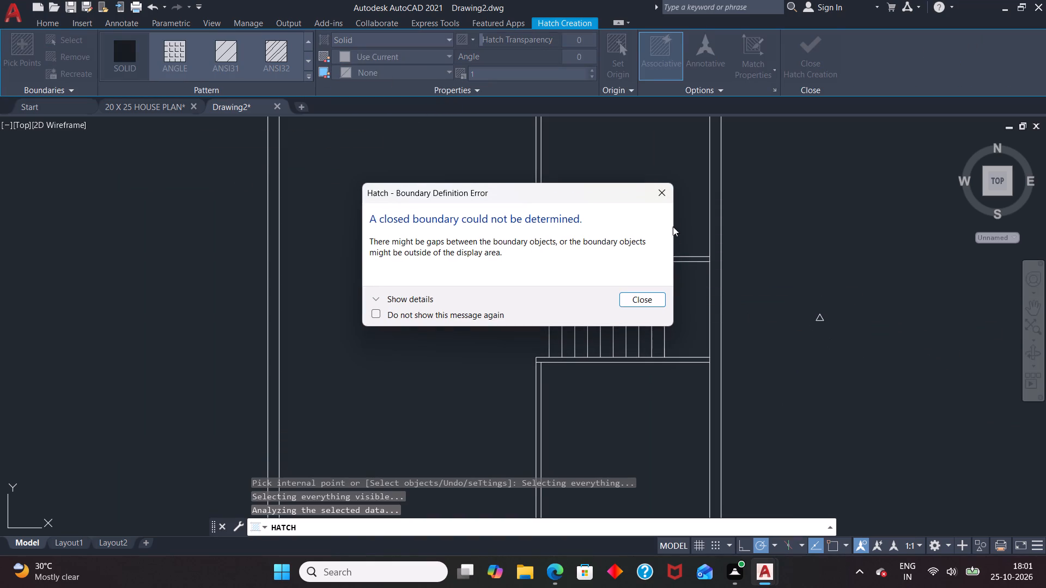
left_click(656, 194)
scroll(803, 320, "up", 3)
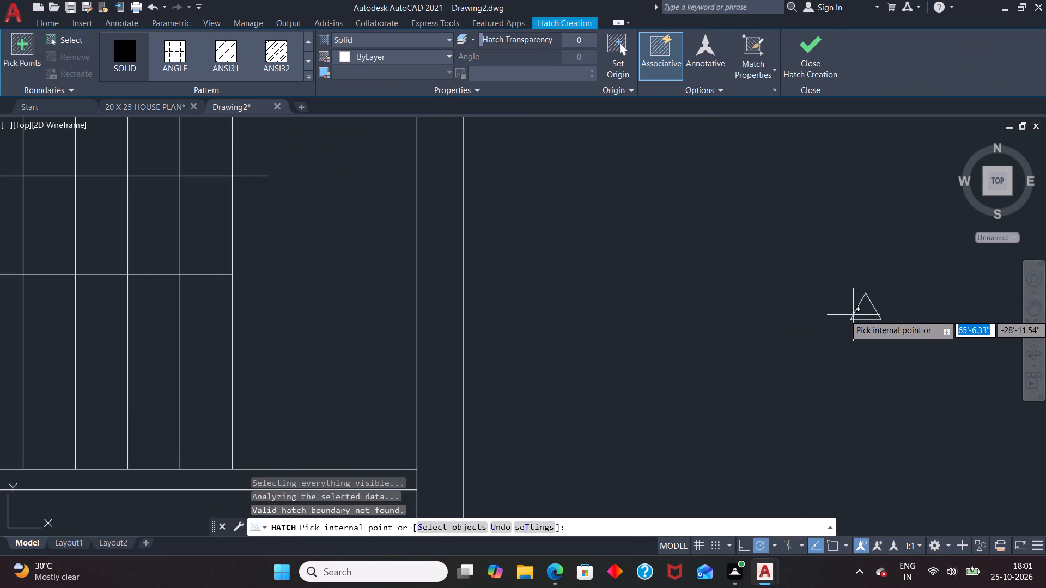
left_click(864, 314)
key("Escape")
scroll(830, 344, "down", 3)
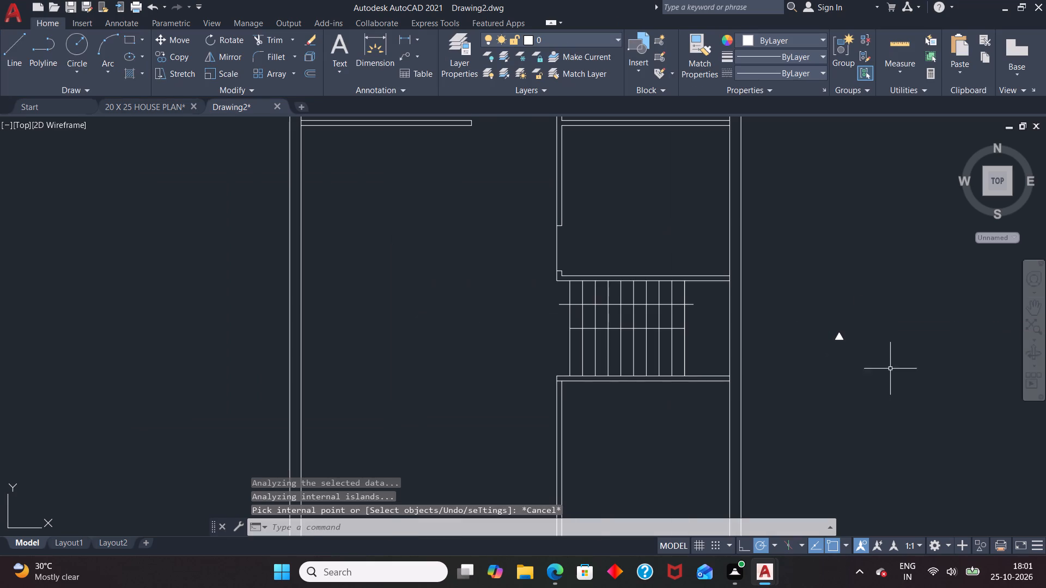
Group the triangle outline with its solid hatch.
left_click_drag(891, 367, 808, 327)
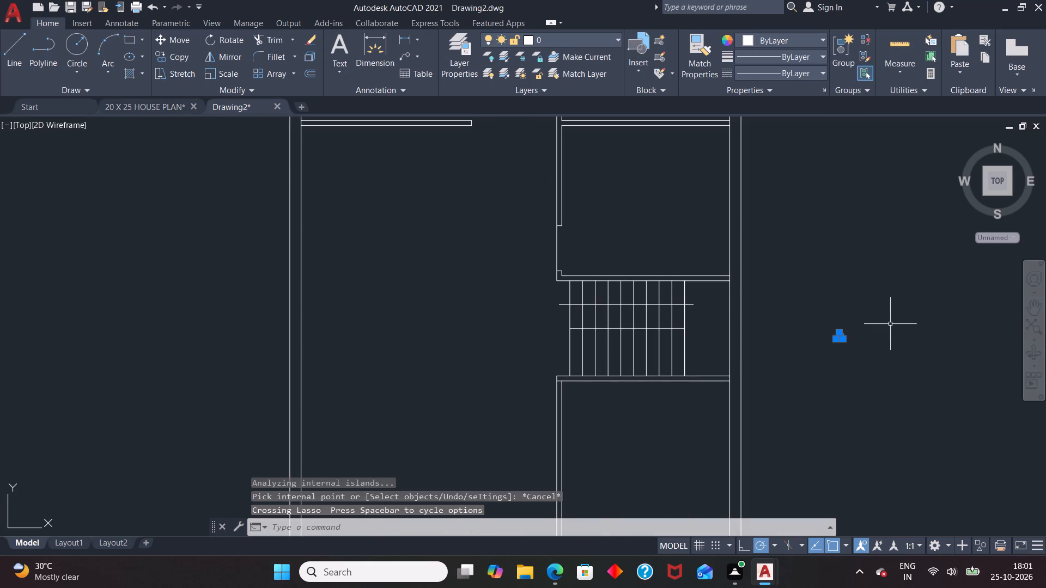
key("g")
key("Return")
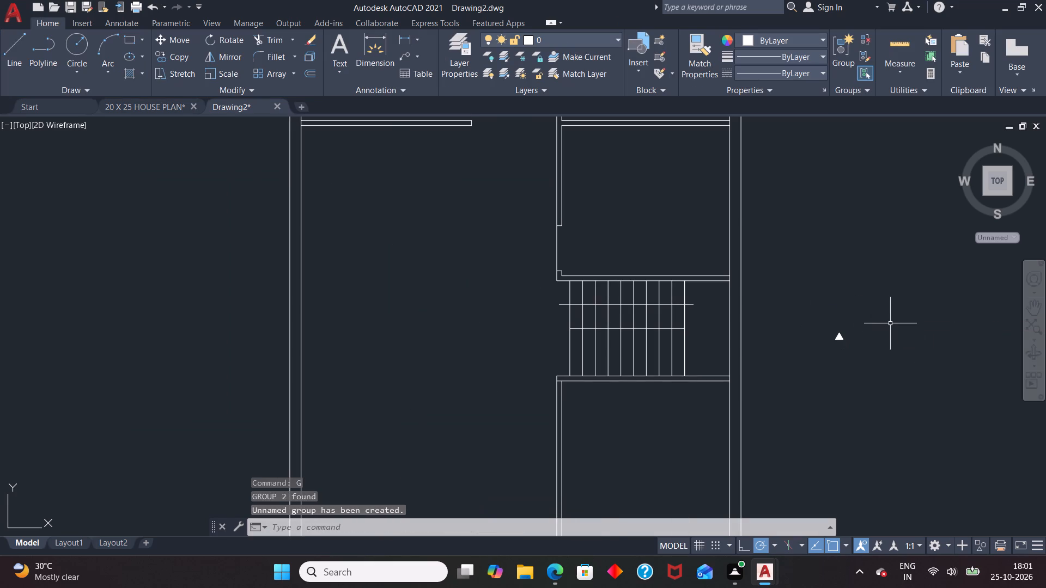
Rotate the grouped arrowhead a quarter turn clockwise about its tip so it points right.
left_click(842, 334)
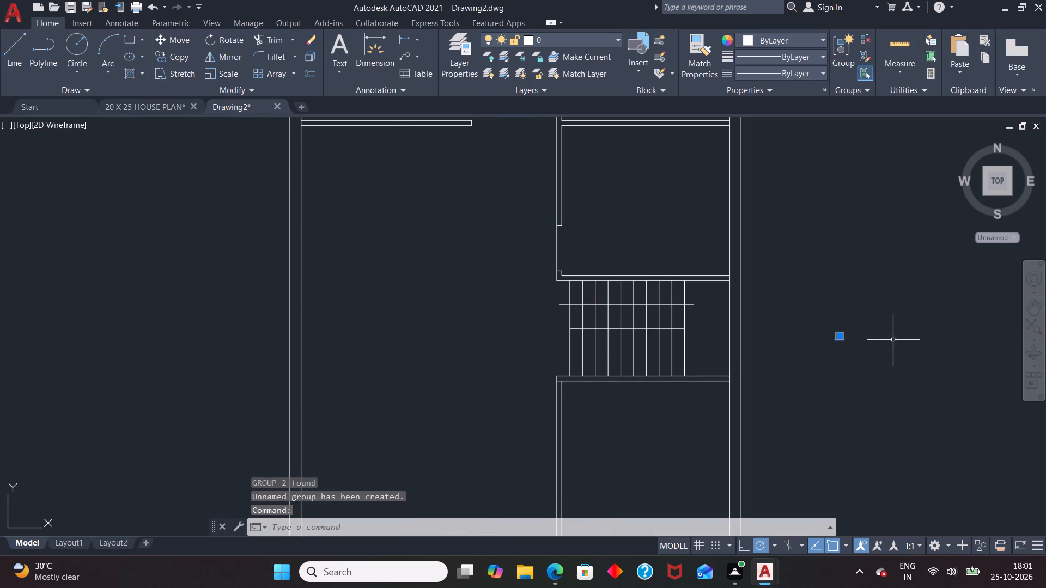
key("r")
key("o")
key("Return")
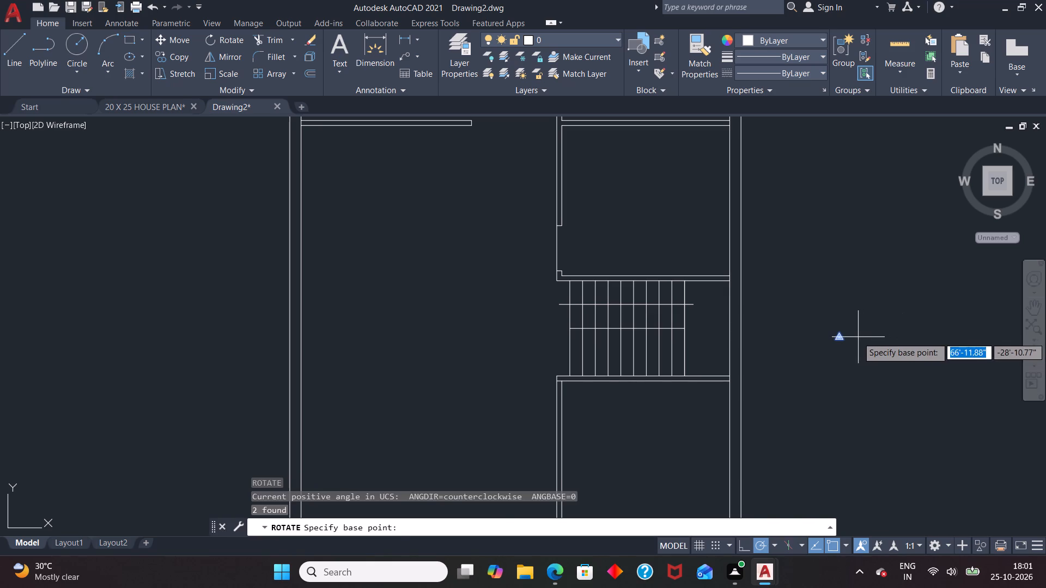
left_click(840, 334)
left_click(835, 425)
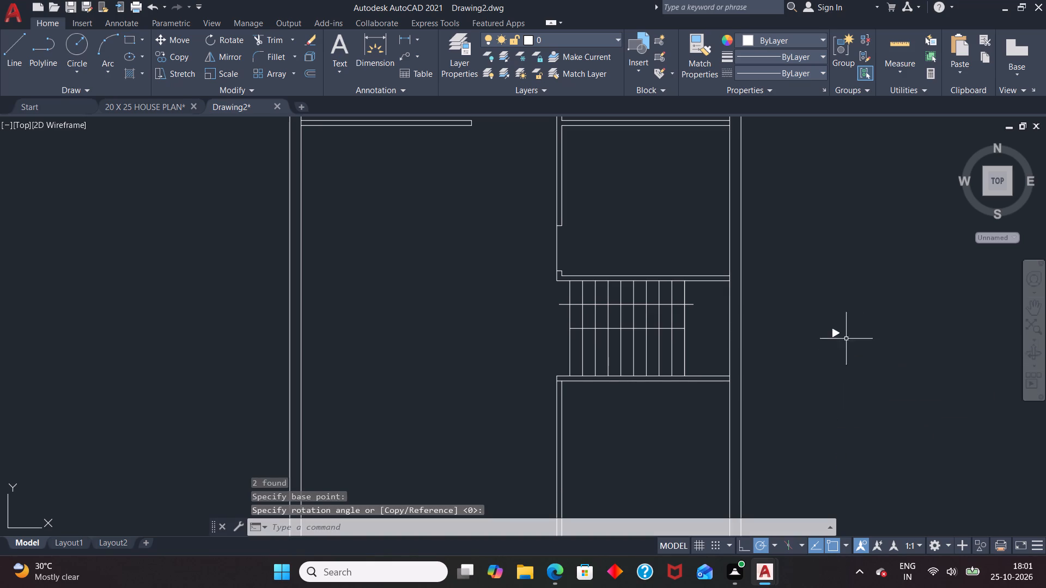
Move the arrowhead group onto the landing-side end of the stair's arrow line.
left_click(834, 331)
key("m")
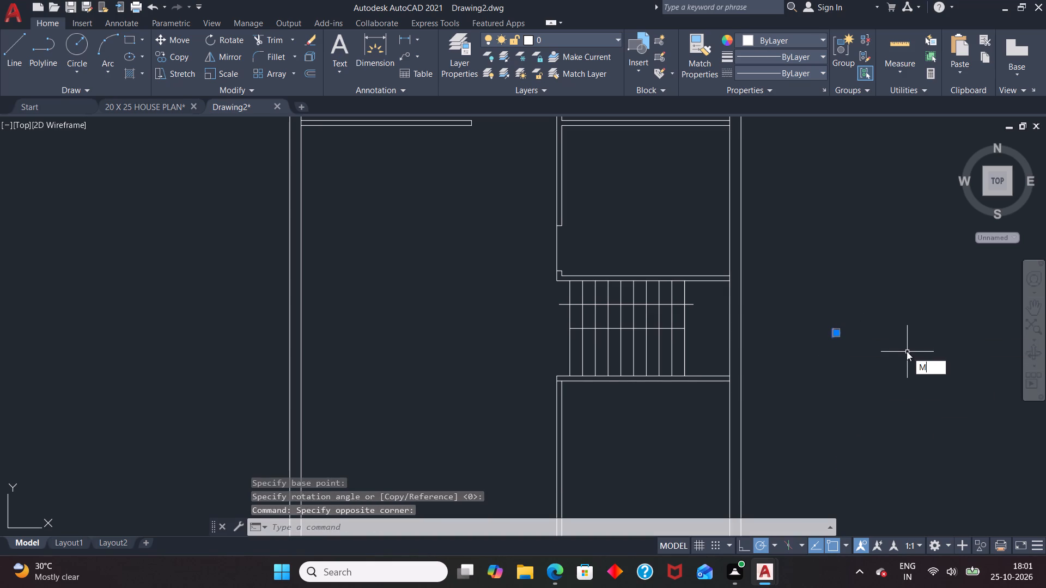
key("Return")
left_click(850, 329)
scroll(694, 302, "up", 4)
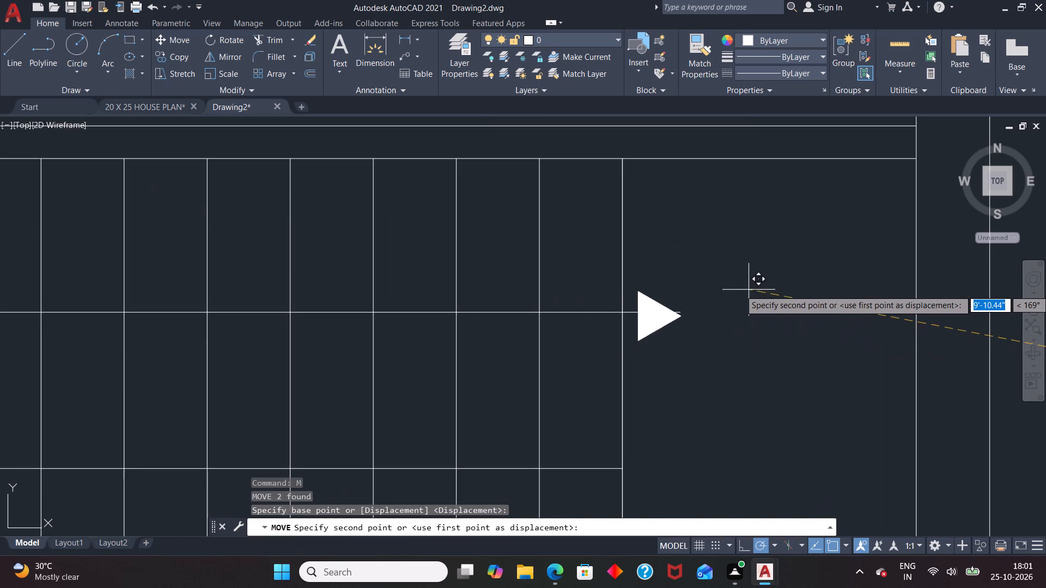
left_click(774, 285)
Offset the stair's horizontal centre line by 1" to both sides, above and below.
scroll(846, 255, "down", 3)
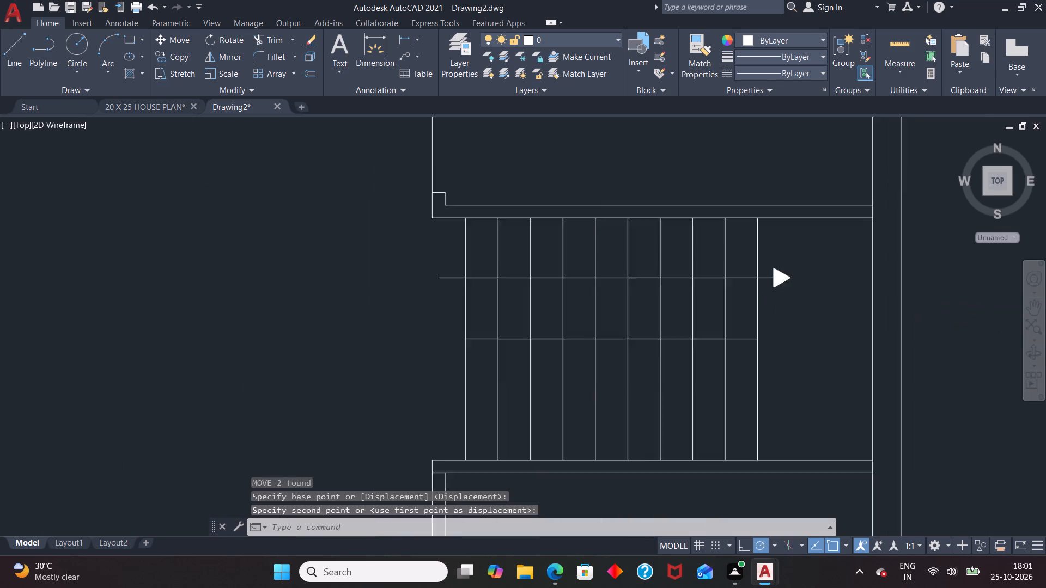
scroll(842, 259, "down", 1)
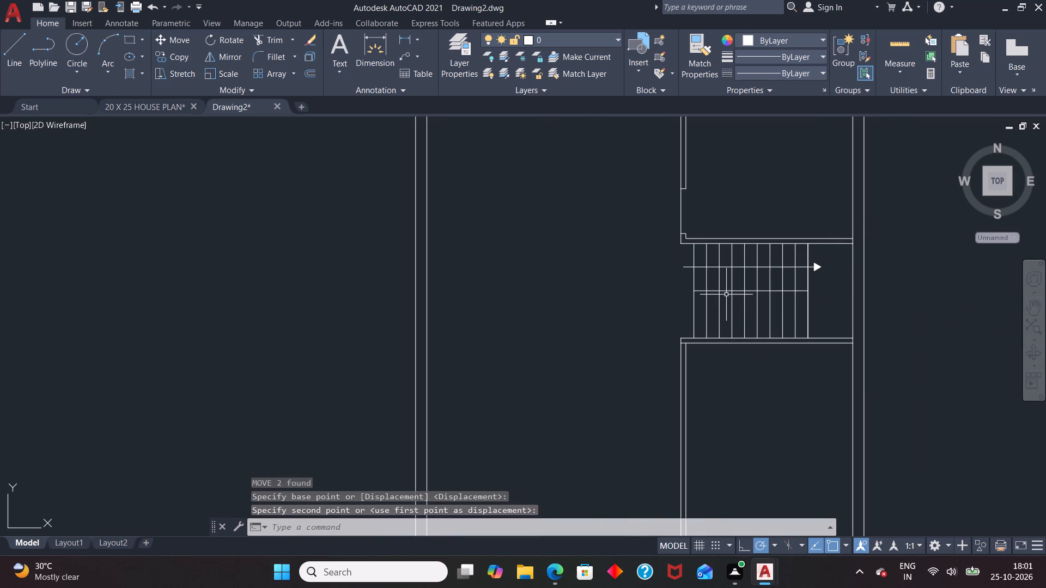
scroll(752, 247, "down", 1)
scroll(789, 279, "up", 3)
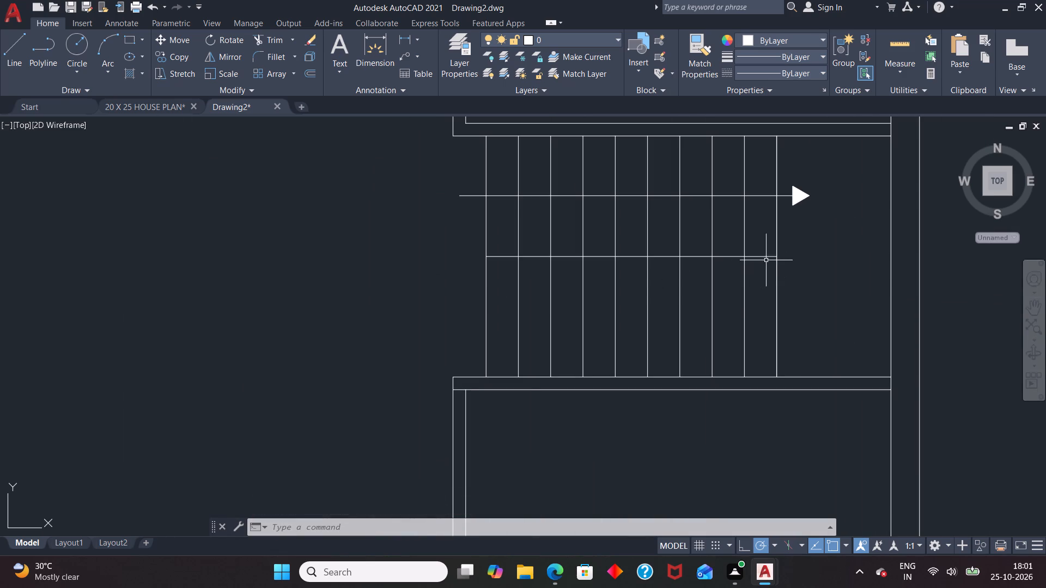
key("o")
key("Return")
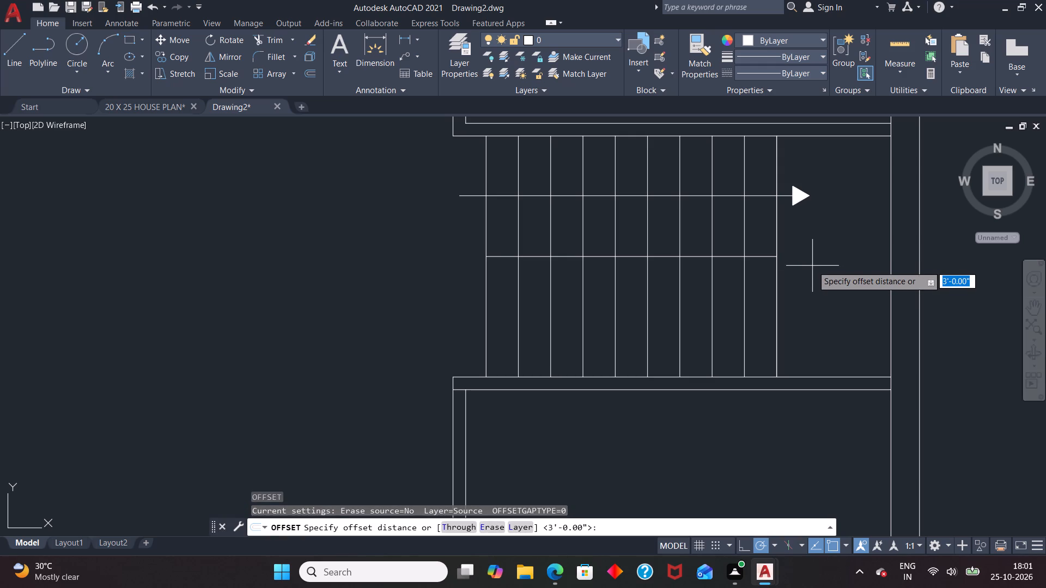
key("1")
key("Return")
left_click(760, 255)
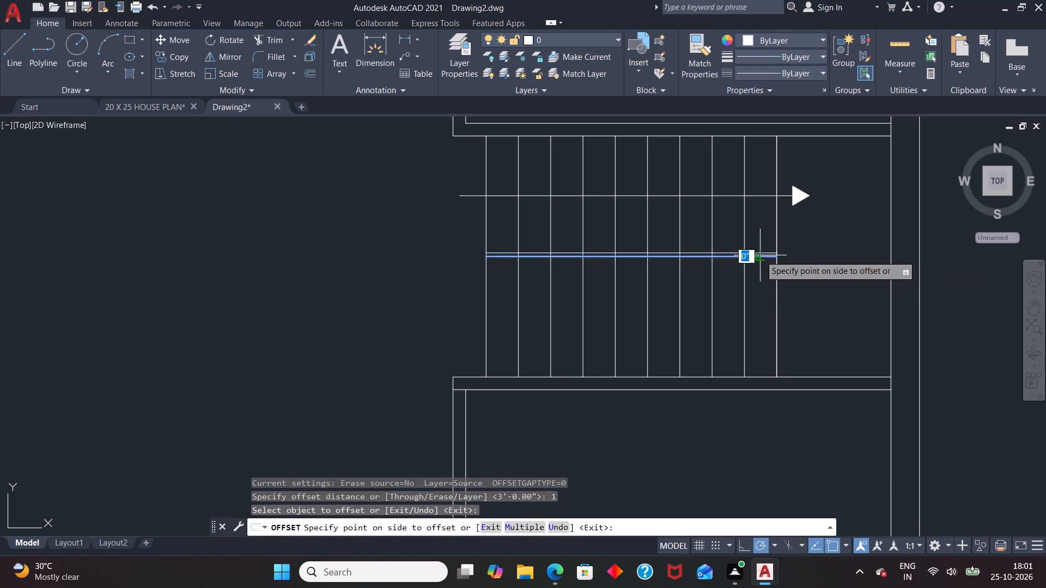
left_click(761, 278)
scroll(764, 254, "up", 3)
left_click(768, 264)
left_click(771, 242)
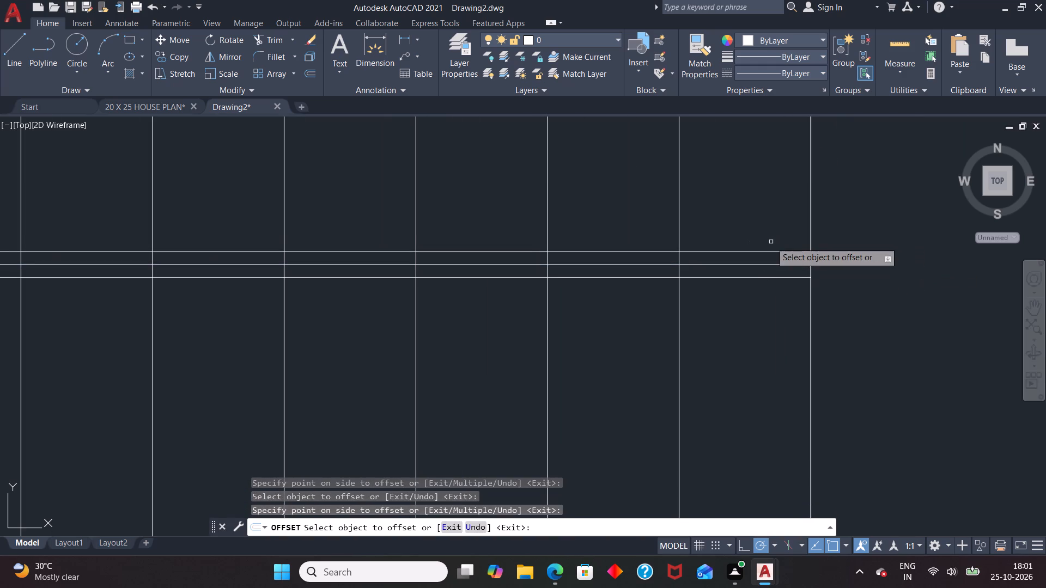
key("Escape")
Delete the original centre line between the two offset lines of the stair.
left_click(759, 266)
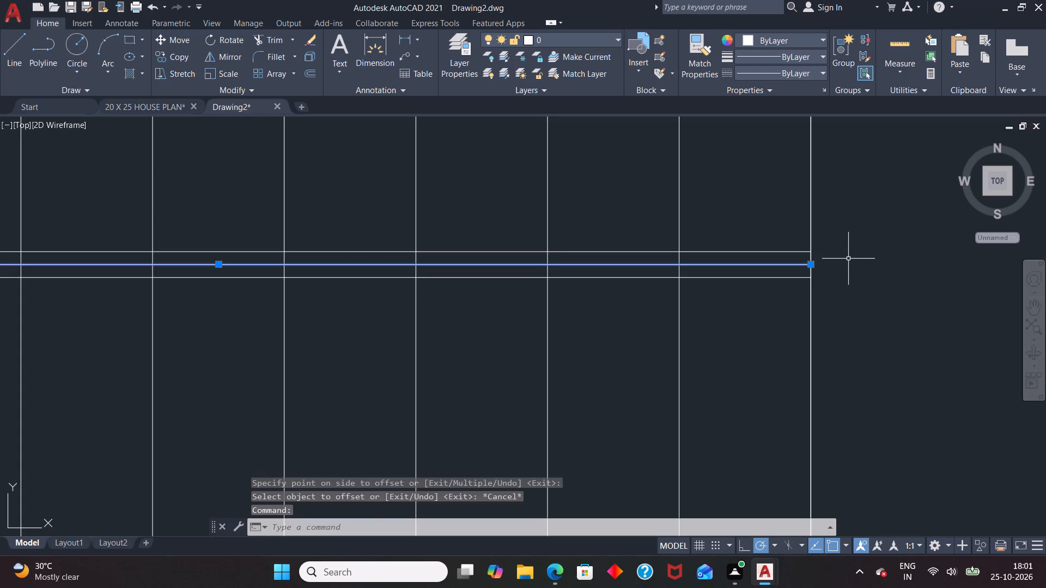
key("Delete")
Trim the stair's tread lines out of the narrow gap between the two horizontal centre lines, along the whole flight.
scroll(858, 269, "down", 4)
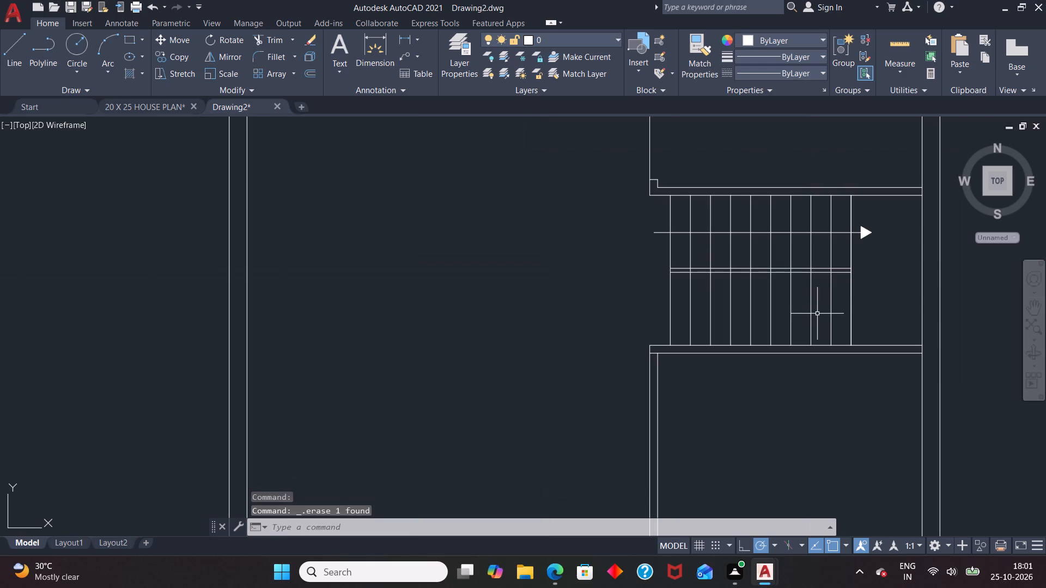
key("t")
key("r")
key("Return")
key("Return")
scroll(839, 274, "up", 4)
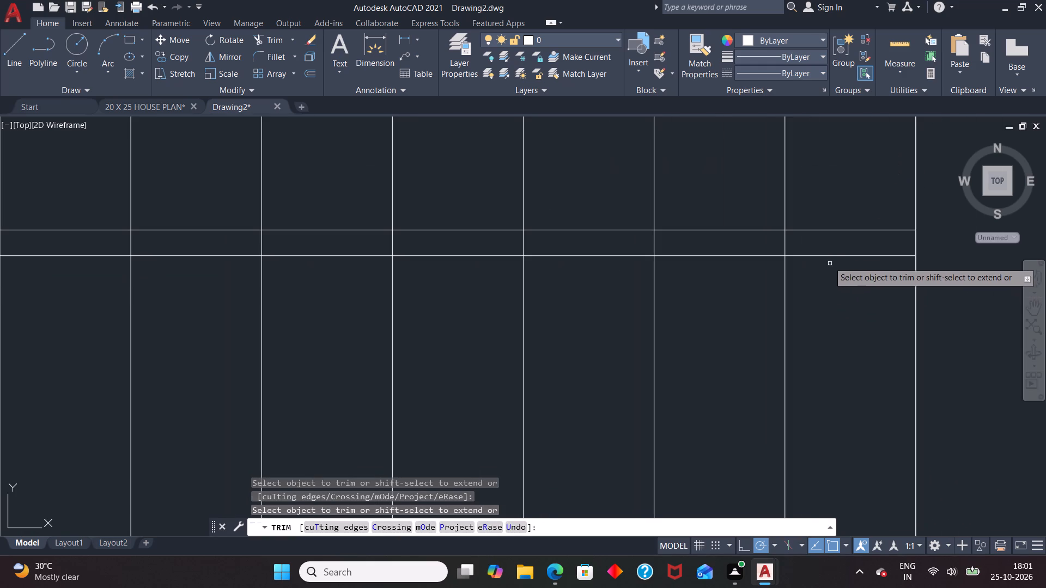
left_click_drag(799, 247, 615, 247)
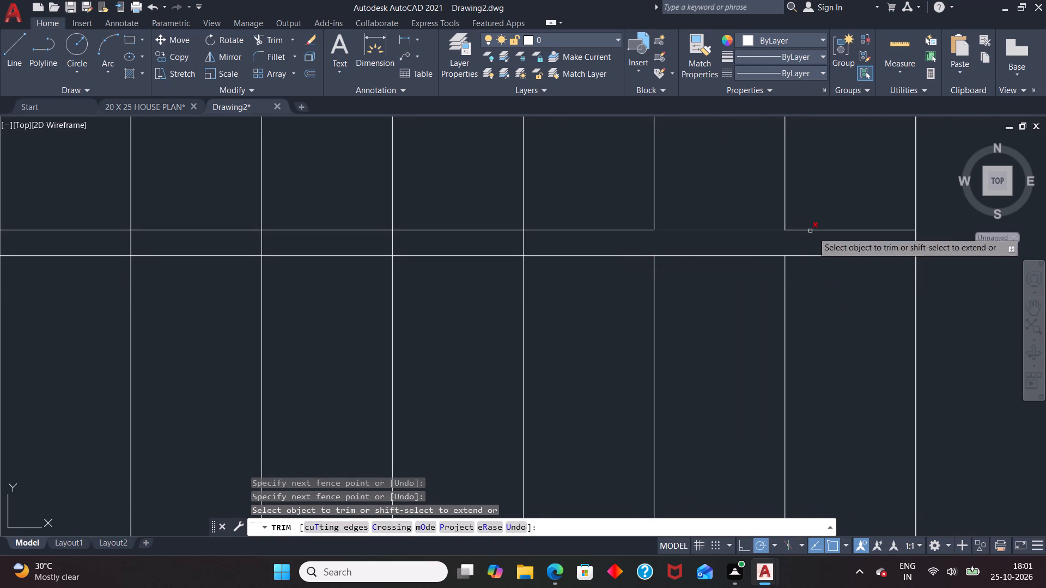
scroll(830, 244, "down", 3)
scroll(750, 248, "up", 6)
left_click_drag(843, 220, 740, 225)
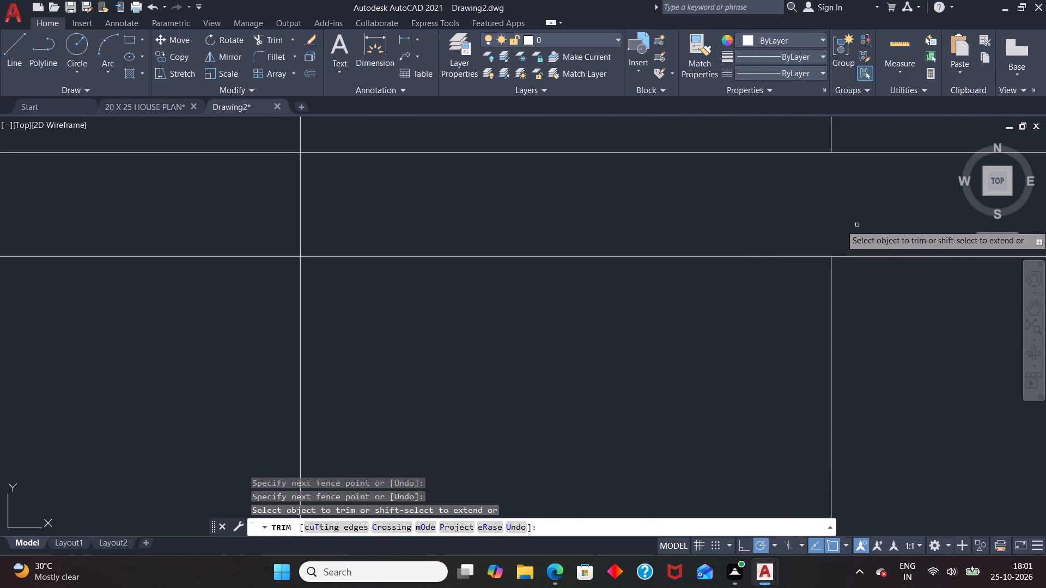
scroll(857, 225, "down", 3)
left_click_drag(745, 224, 518, 224)
scroll(791, 188, "down", 1)
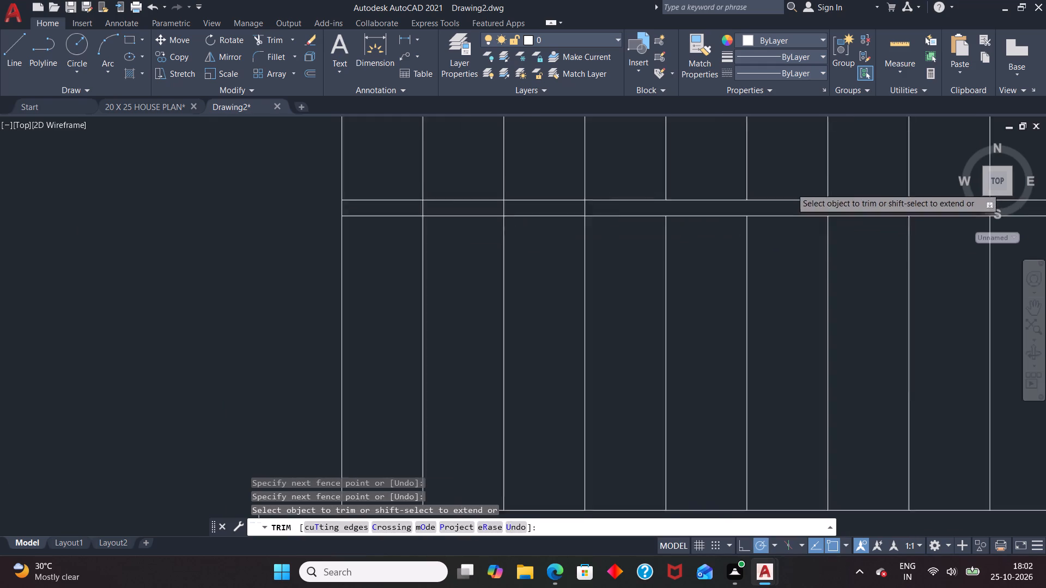
scroll(791, 188, "down", 3)
scroll(762, 195, "up", 6)
scroll(774, 225, "down", 2)
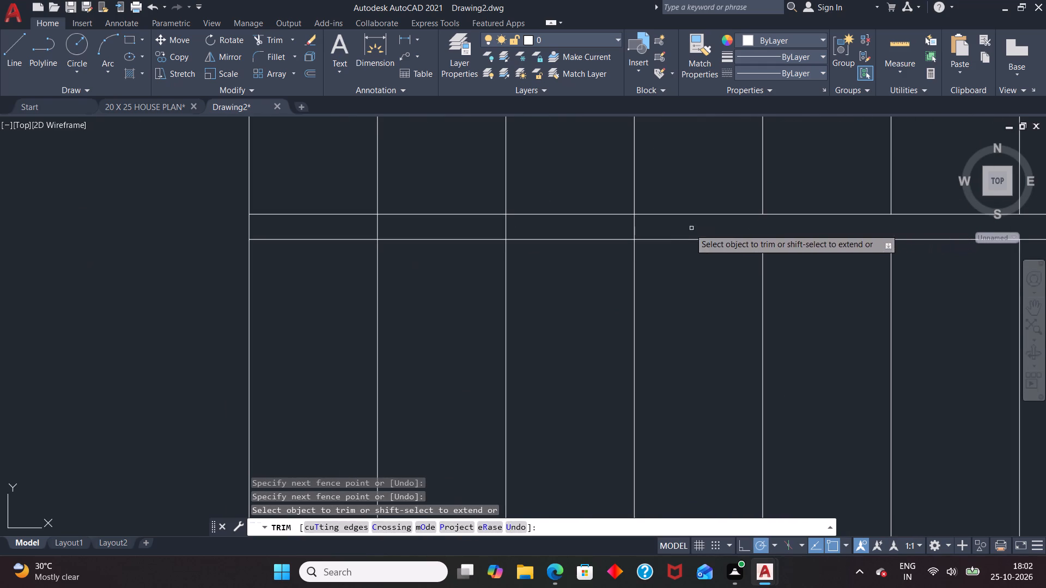
left_click_drag(659, 230, 352, 224)
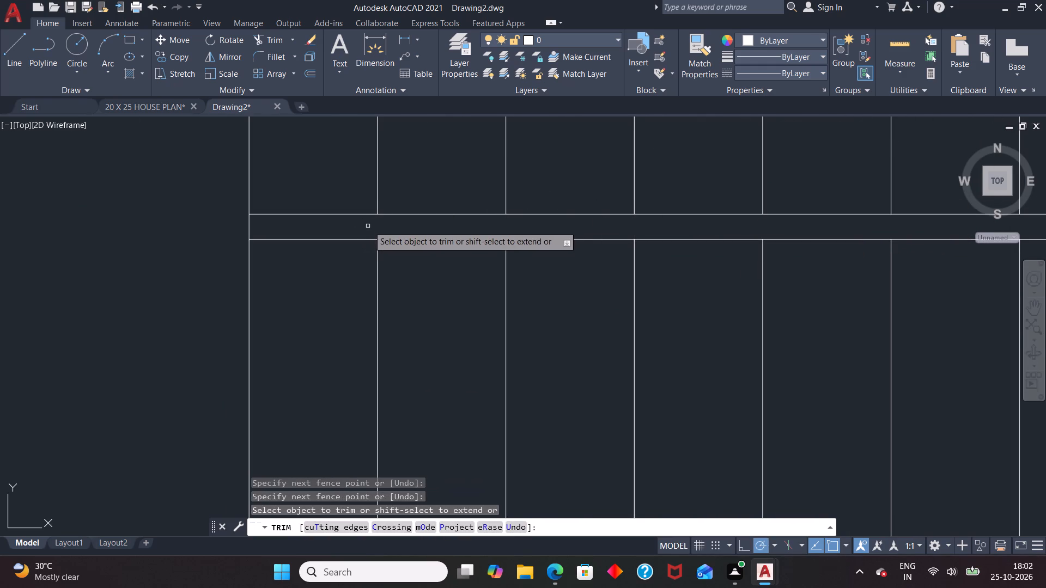
key("Escape")
In the room below the staircase, draw an enclosure 7' wide and 4' deep in the upper right corner, using two lines tracked from that corner.
scroll(754, 289, "down", 5)
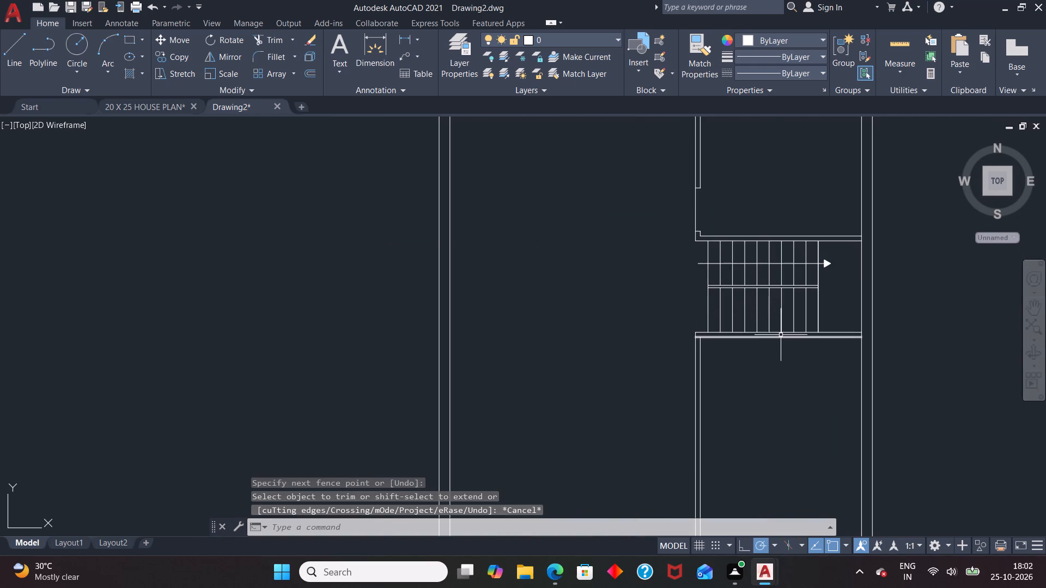
scroll(733, 292, "down", 1)
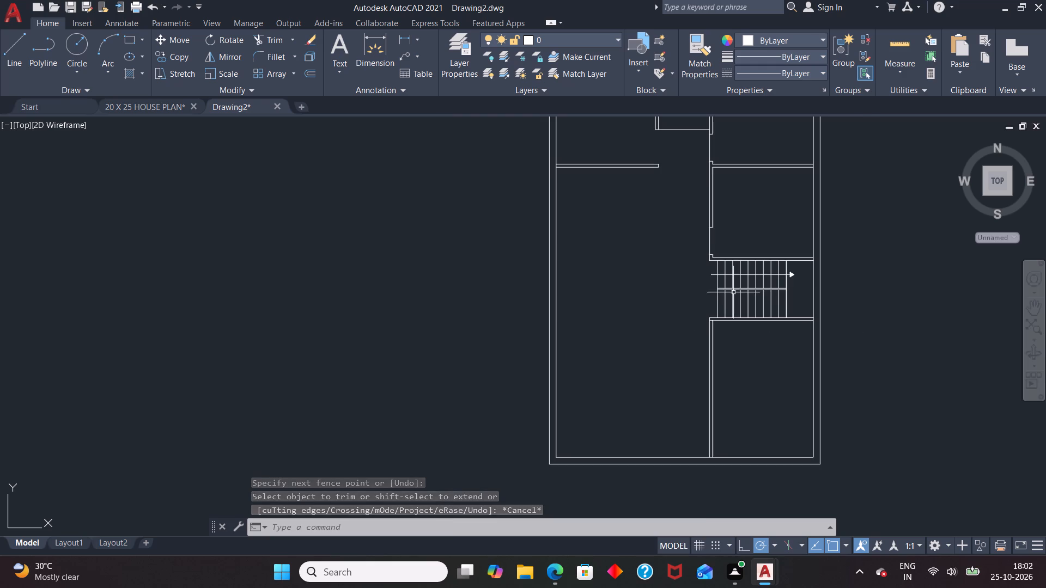
scroll(836, 393, "up", 2)
key("l")
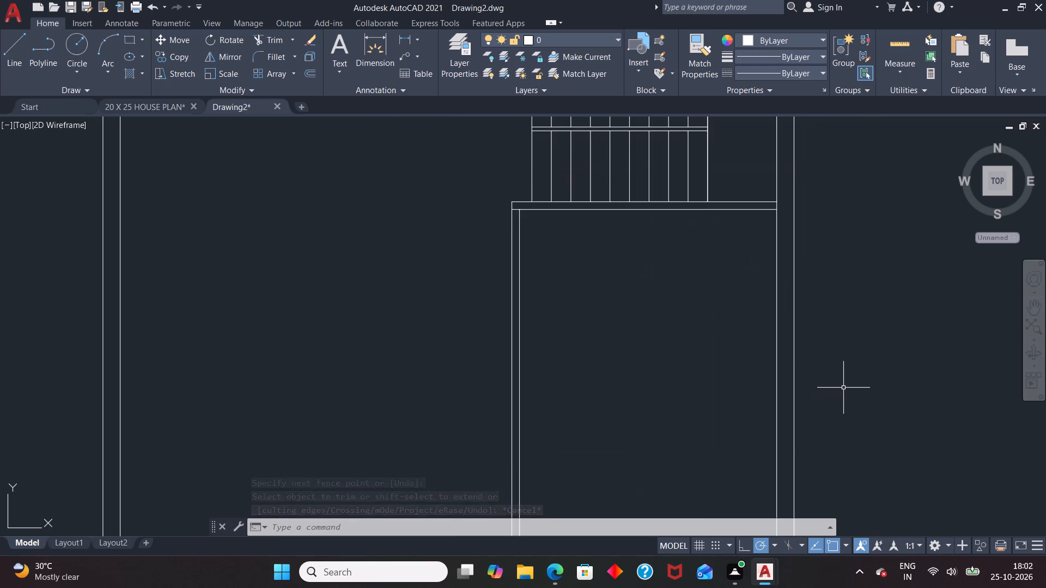
key("Return")
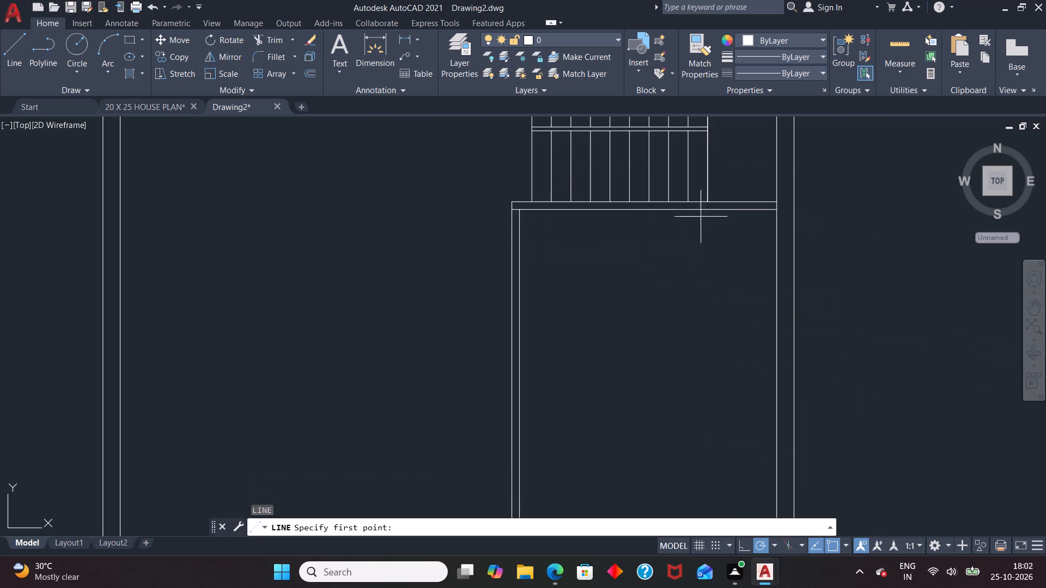
type("TK")
key("Return")
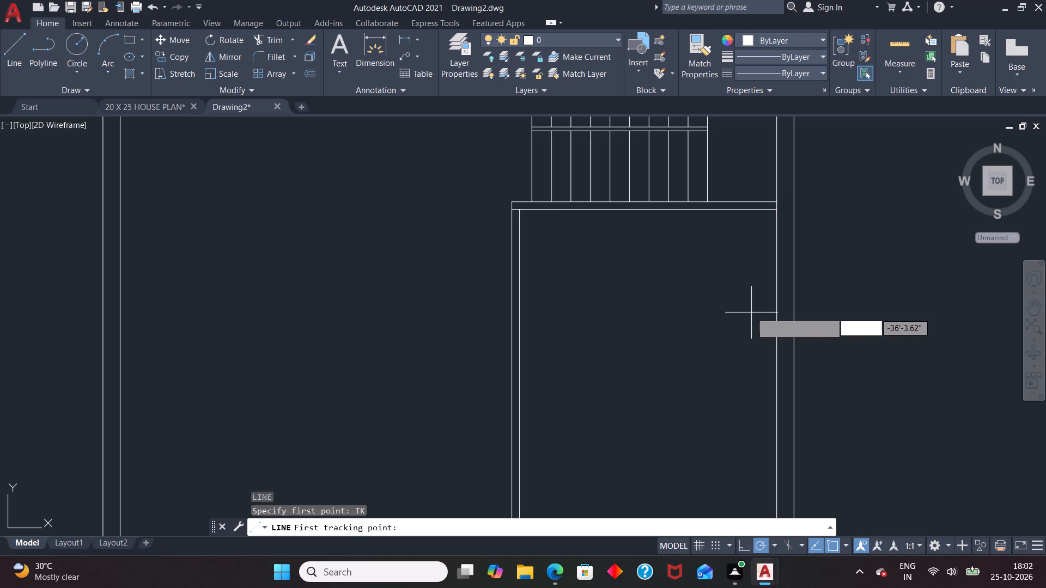
left_click(775, 212)
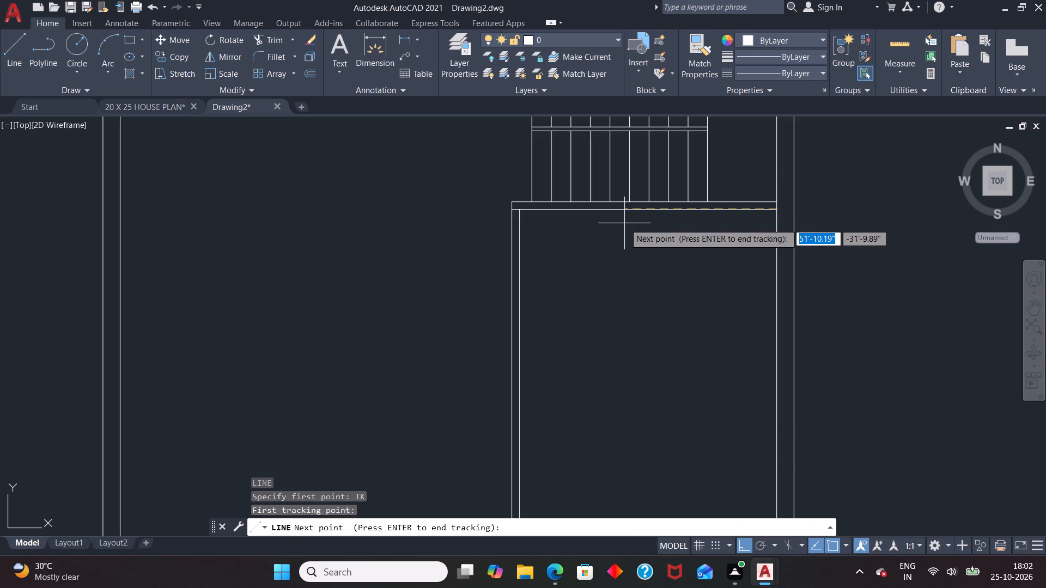
type("7'")
key("Return")
key("Return")
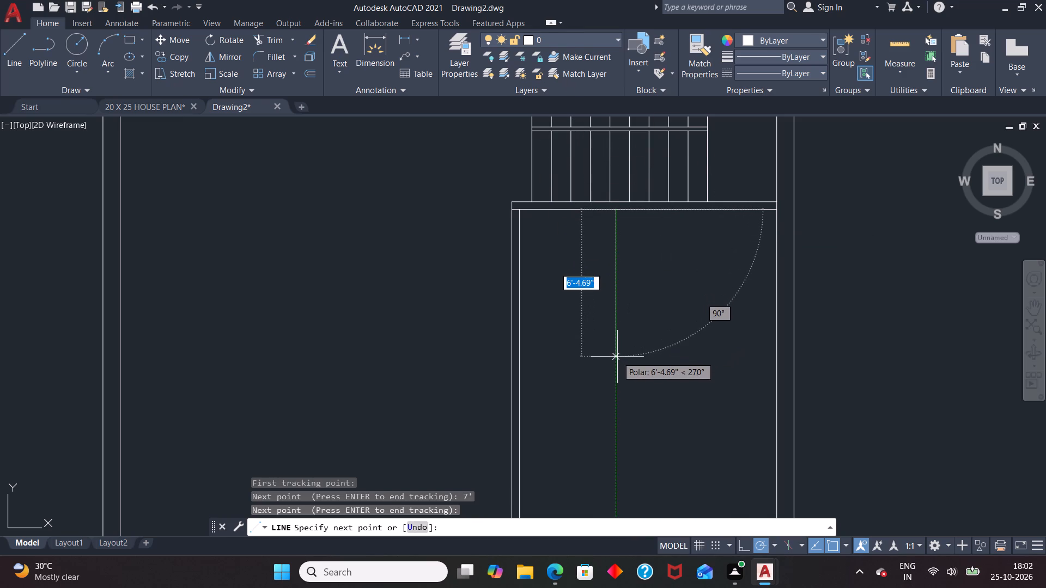
type("4'")
key("Return")
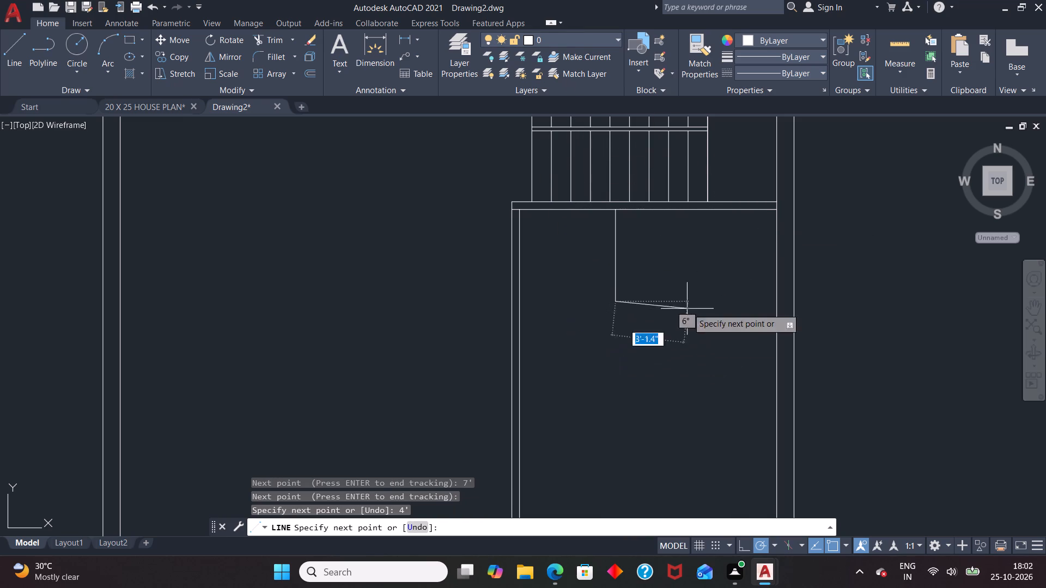
left_click(776, 302)
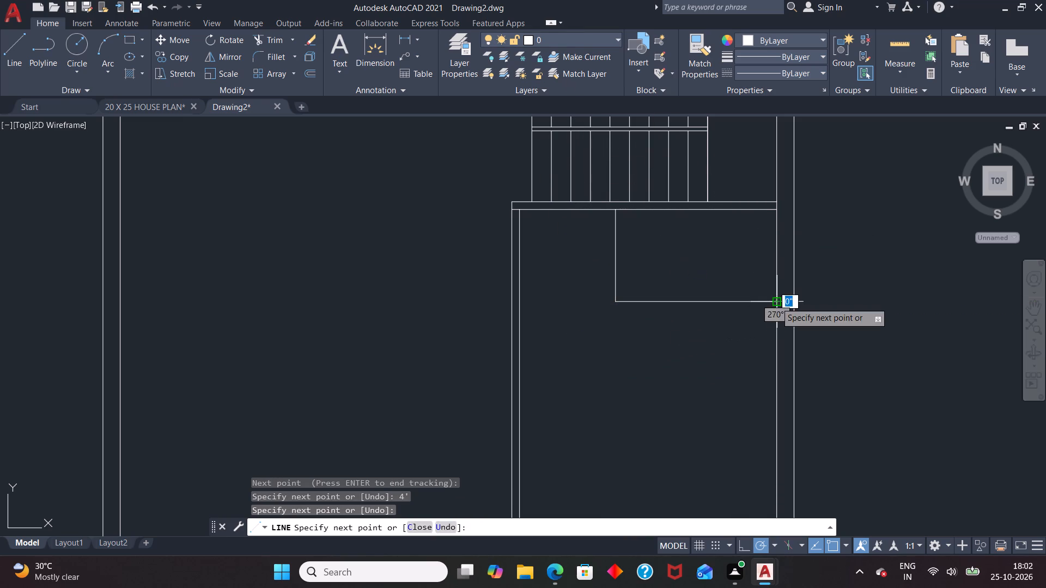
key("Escape")
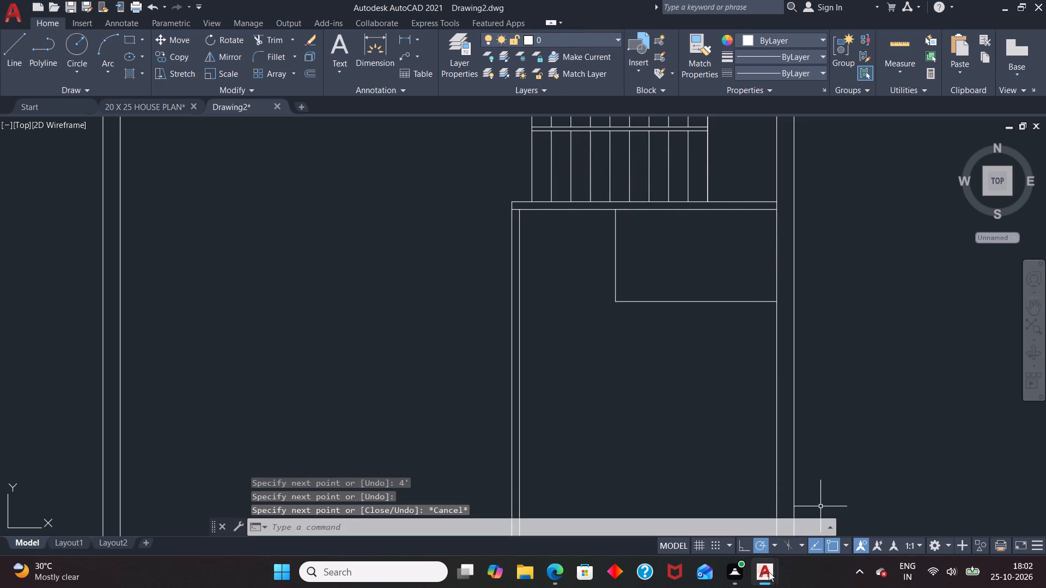
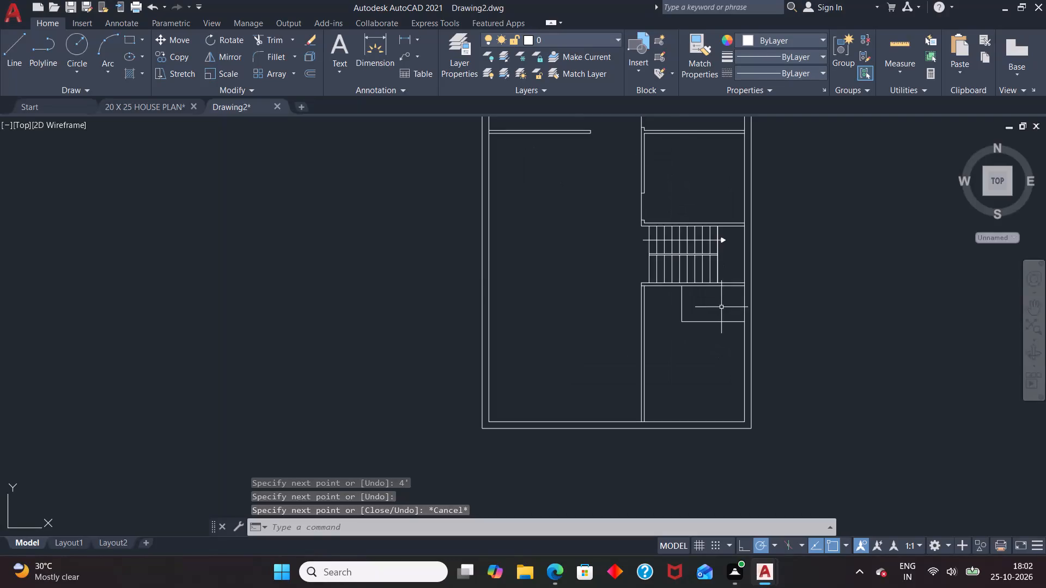
Offset the corner enclosure's horizontal and vertical lines 4" outward, downward and to the left, to form its wall thickness.
scroll(717, 312, "up", 2)
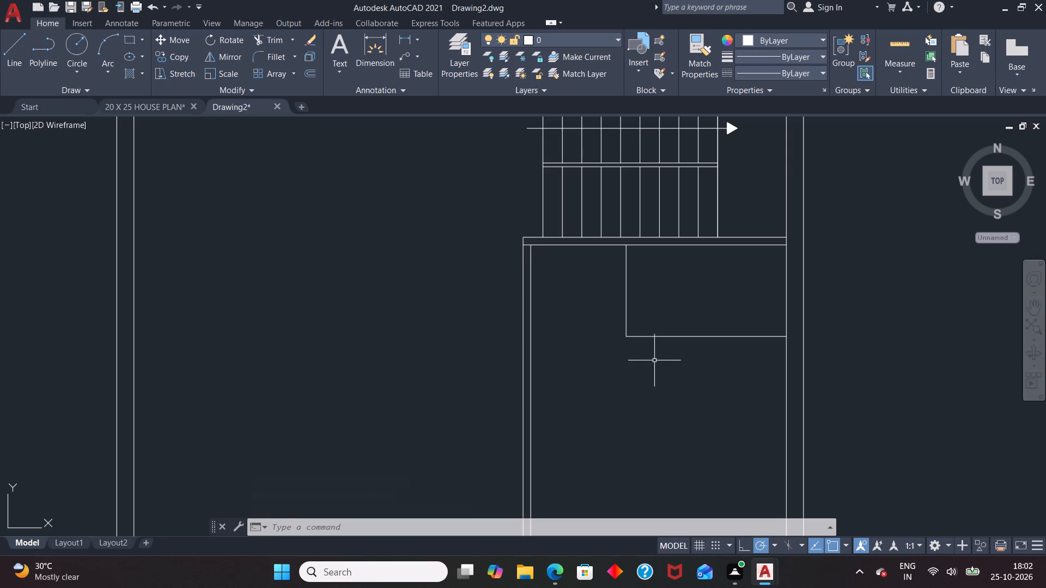
key("o")
key("Return")
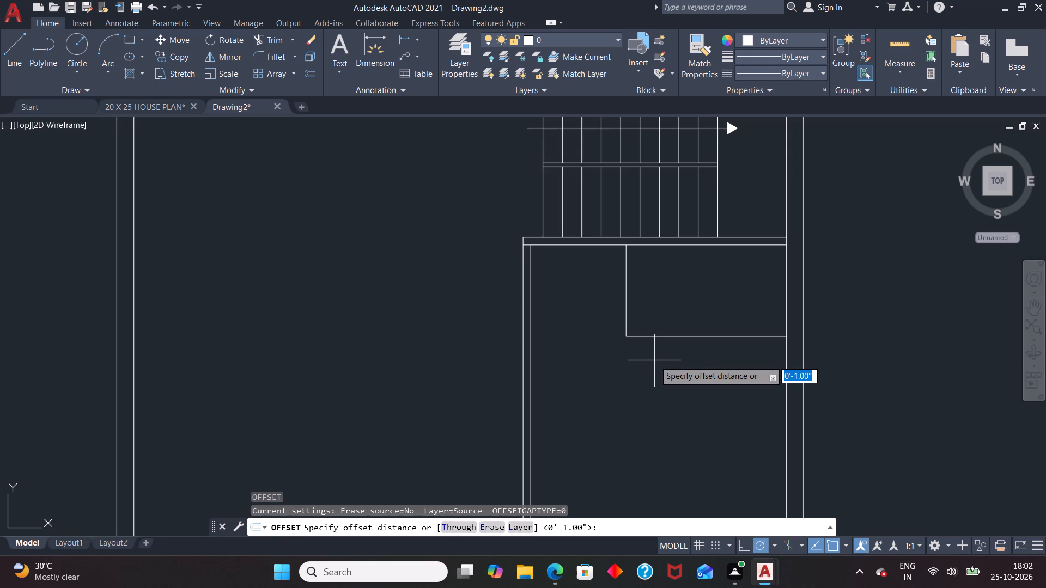
key("4")
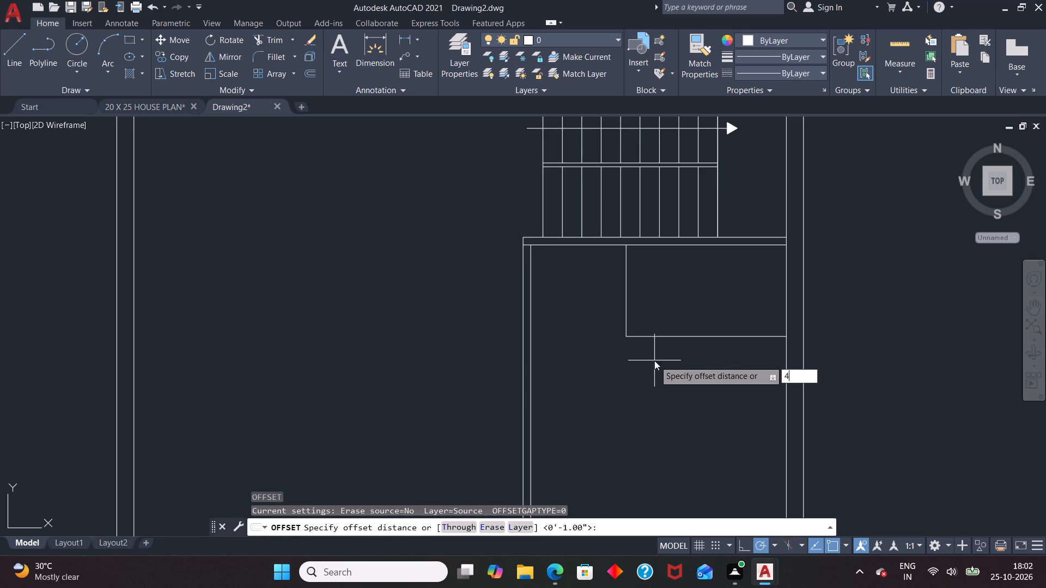
key("Return")
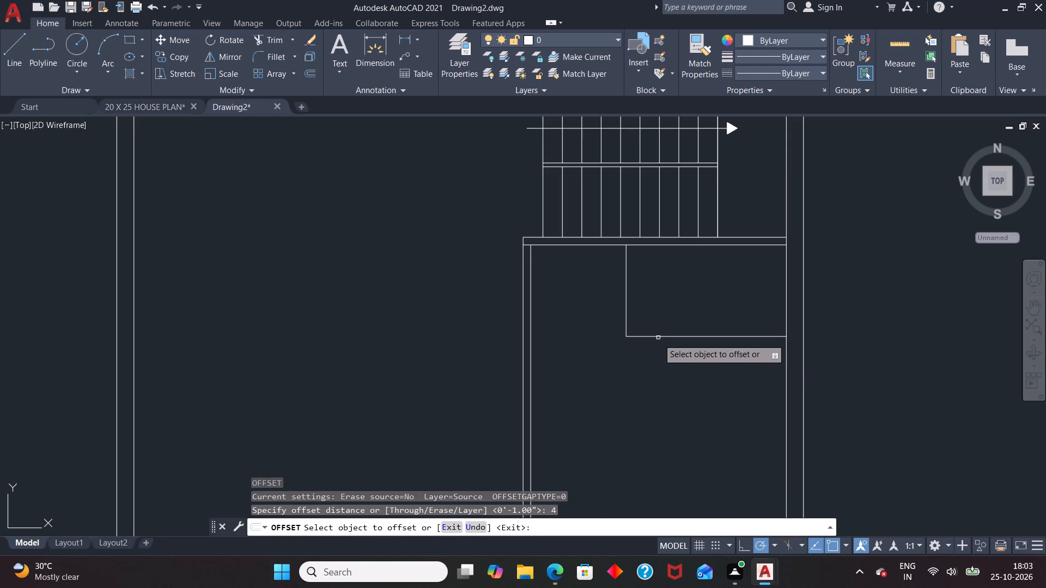
left_click(658, 336)
left_click(665, 364)
left_click_drag(627, 318, 620, 326)
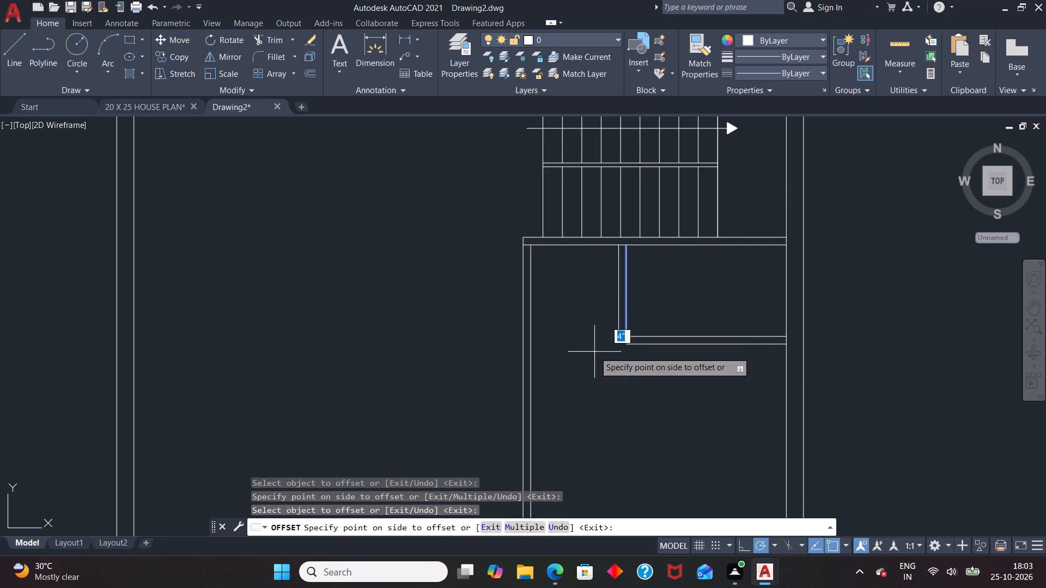
left_click(594, 352)
key("Escape")
Draw a short line leftward from the outer horizontal line's end and extend the outer vertical line down to it.
key("l")
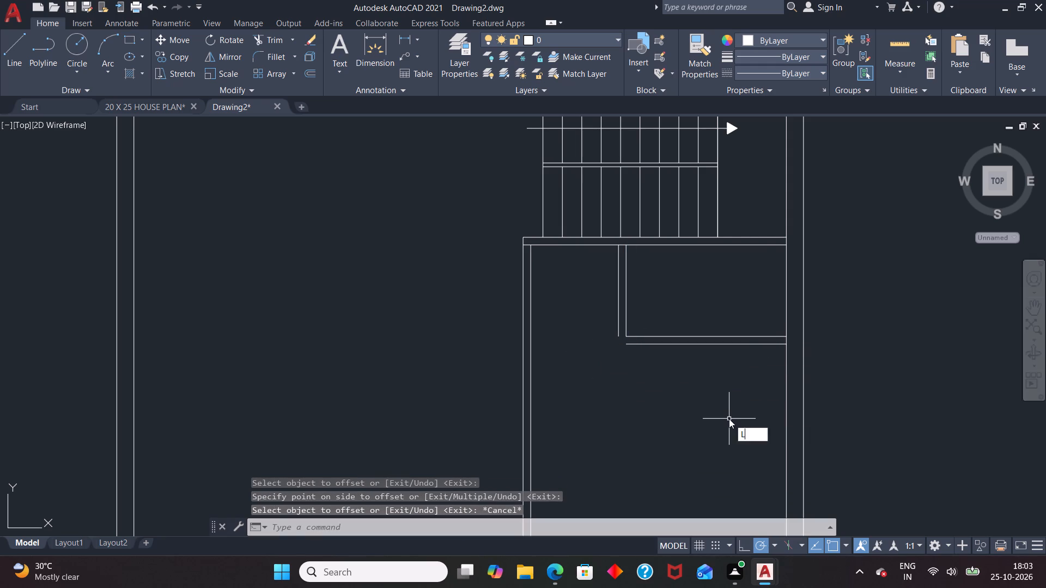
key("Return")
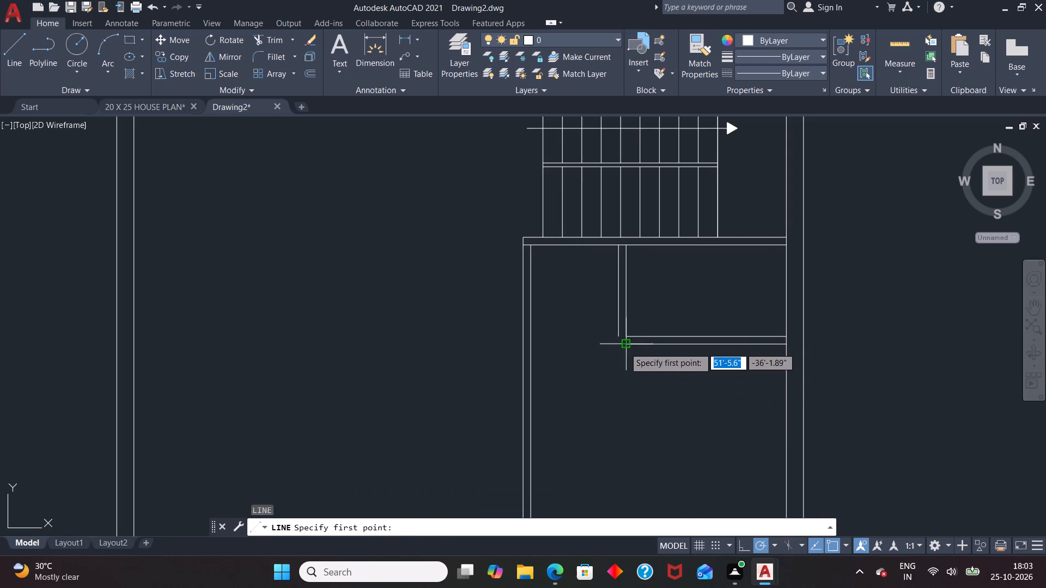
left_click(624, 347)
left_click(583, 344)
key("Escape")
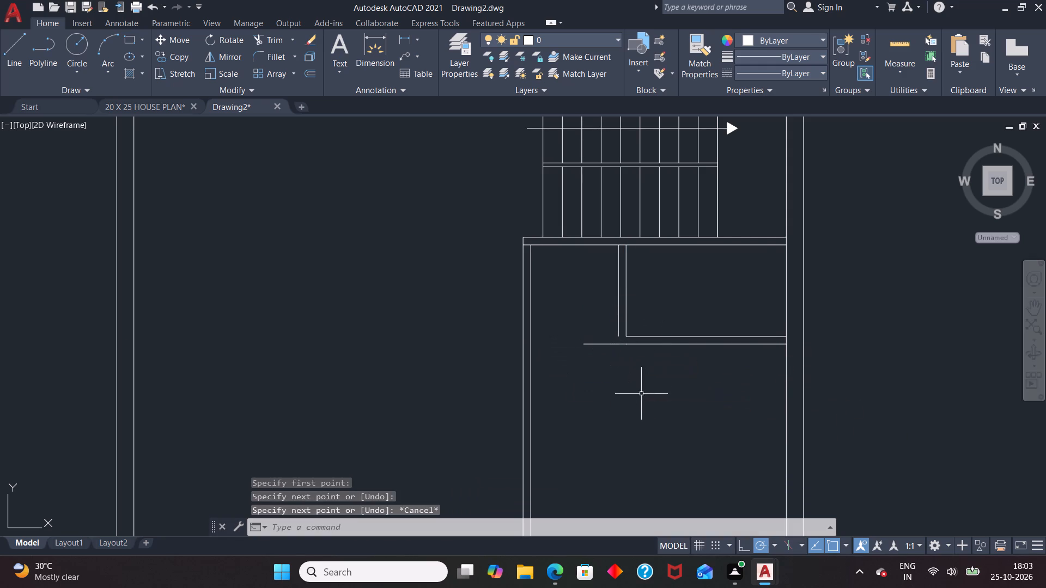
type("EX")
key("Return")
key("Return")
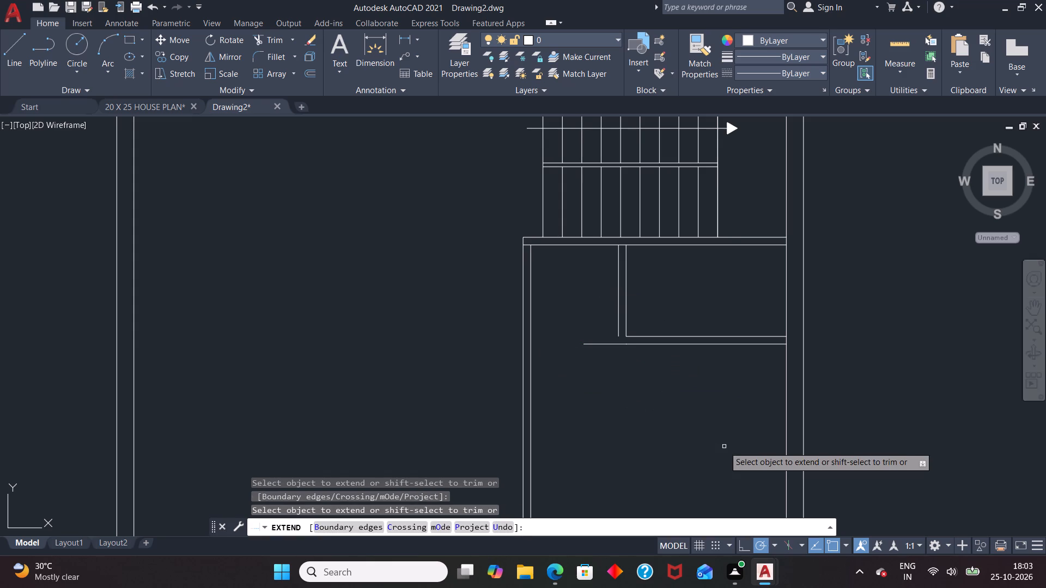
left_click(619, 321)
key("Escape")
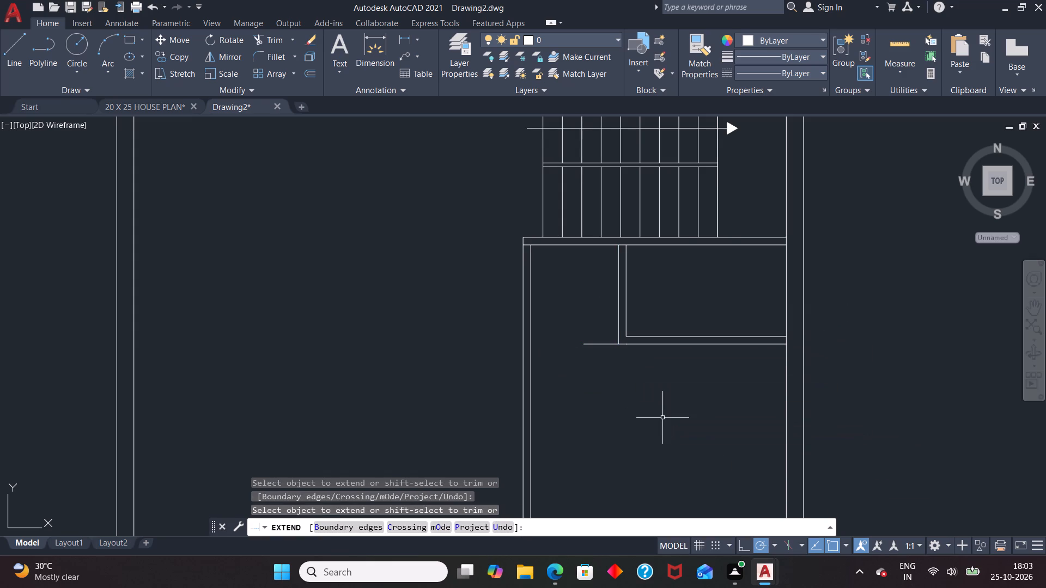
Trim the horizontal overhang left of the enclosure's outer lower corner.
type("TR")
key("Return")
key("Return")
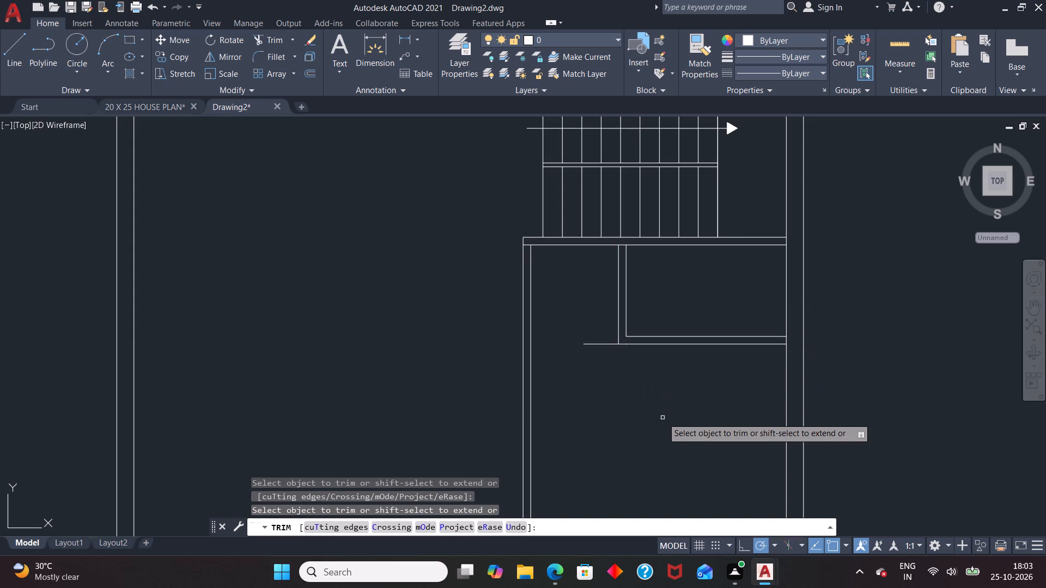
left_click(592, 346)
key("Escape")
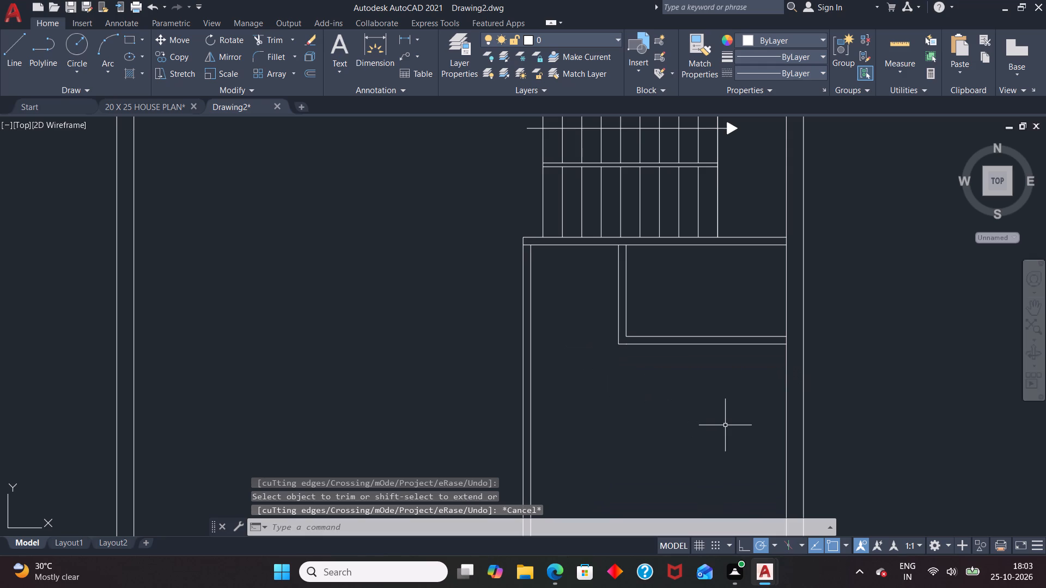
Trim the wall line below the stairs between the enclosure's two vertical lines to open the wall junction.
type("TR")
key("Return")
key("Return")
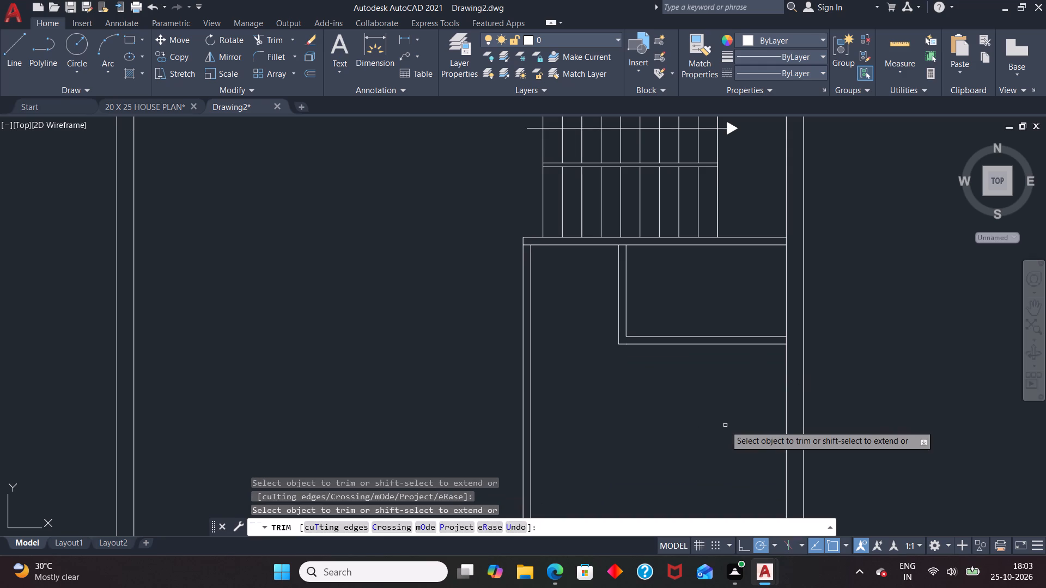
left_click(623, 246)
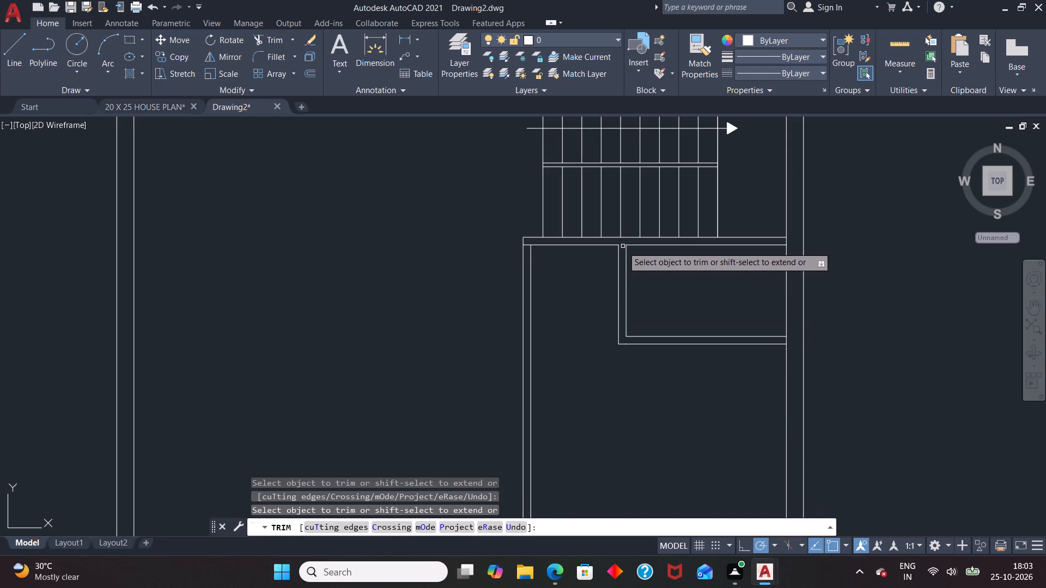
key("Escape")
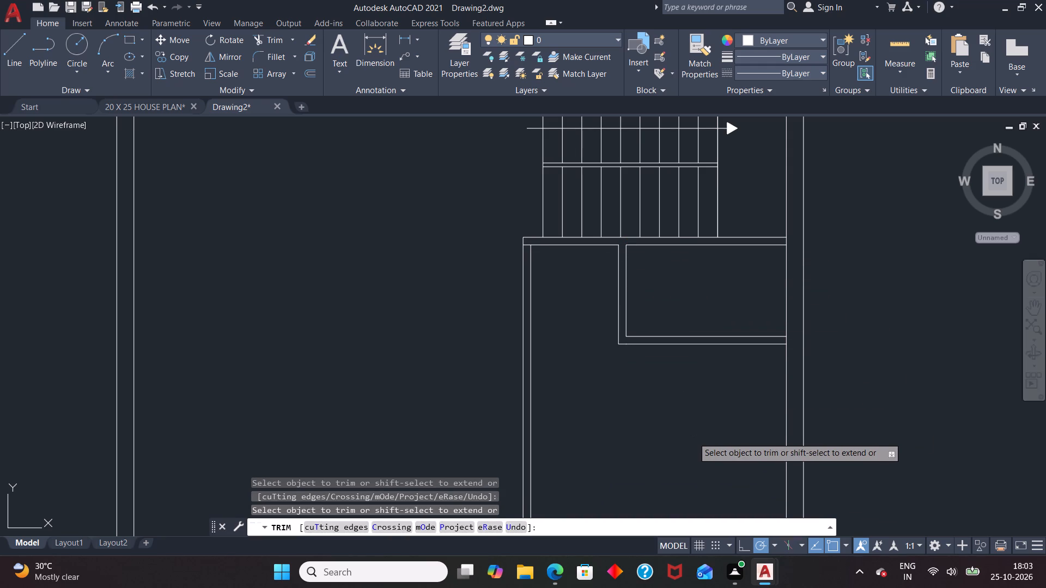
Draw a door jamb line across the enclosure's vertical wall, tracked 4" below its inner upper corner.
key("l")
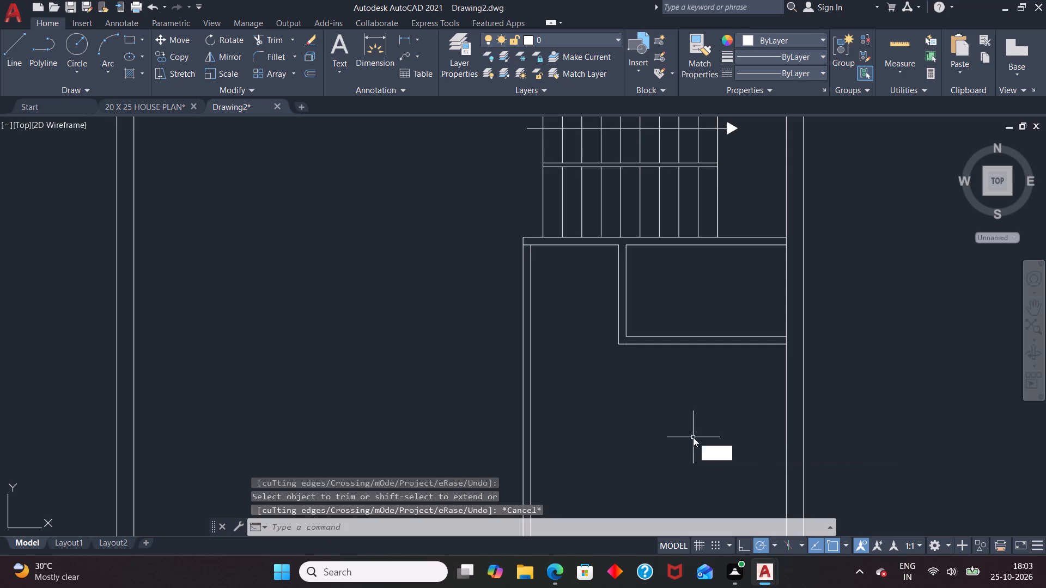
key("Return")
type("TK")
key("Return")
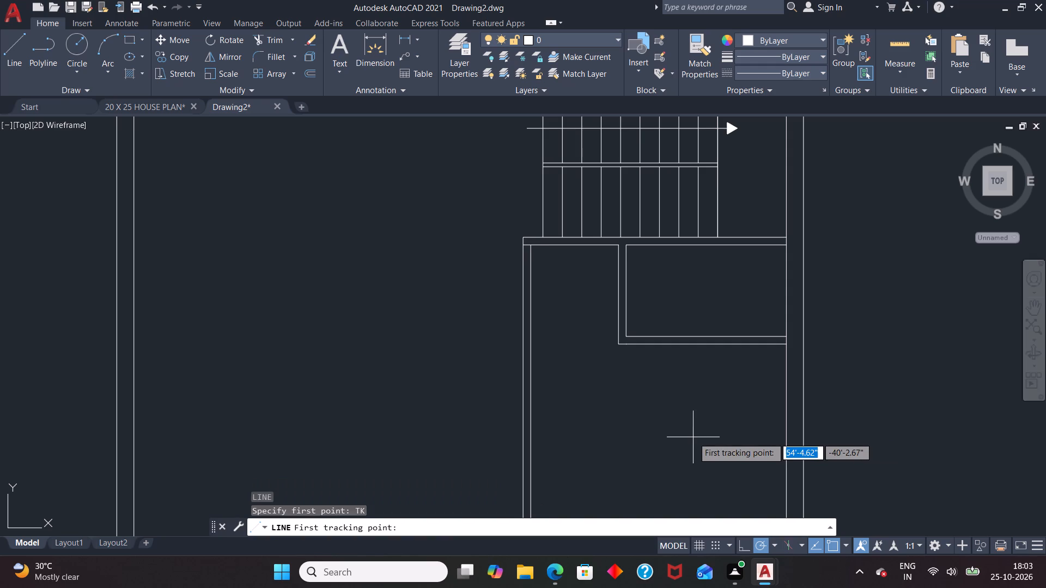
scroll(632, 252, "up", 2)
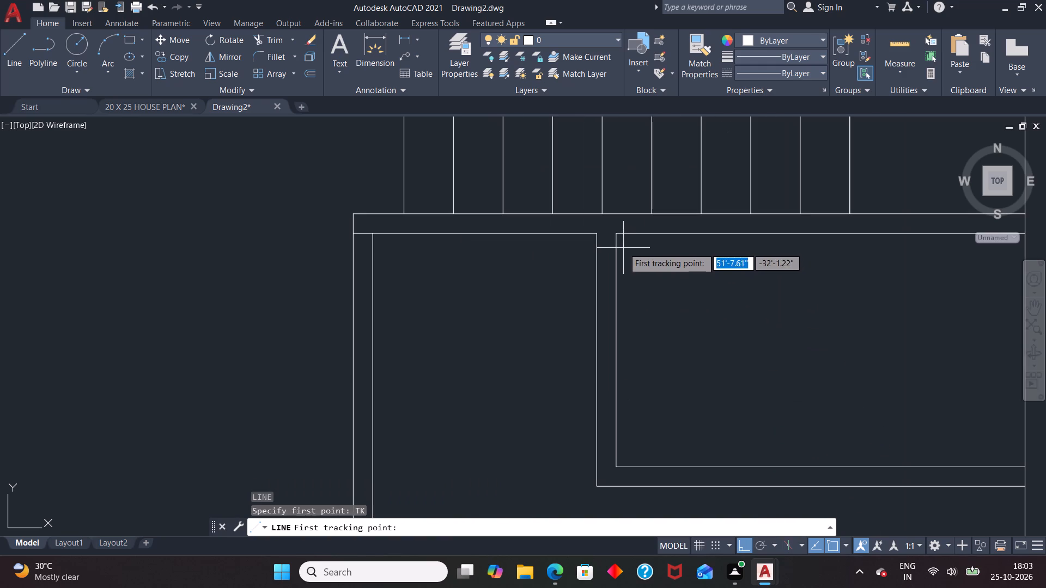
left_click(616, 231)
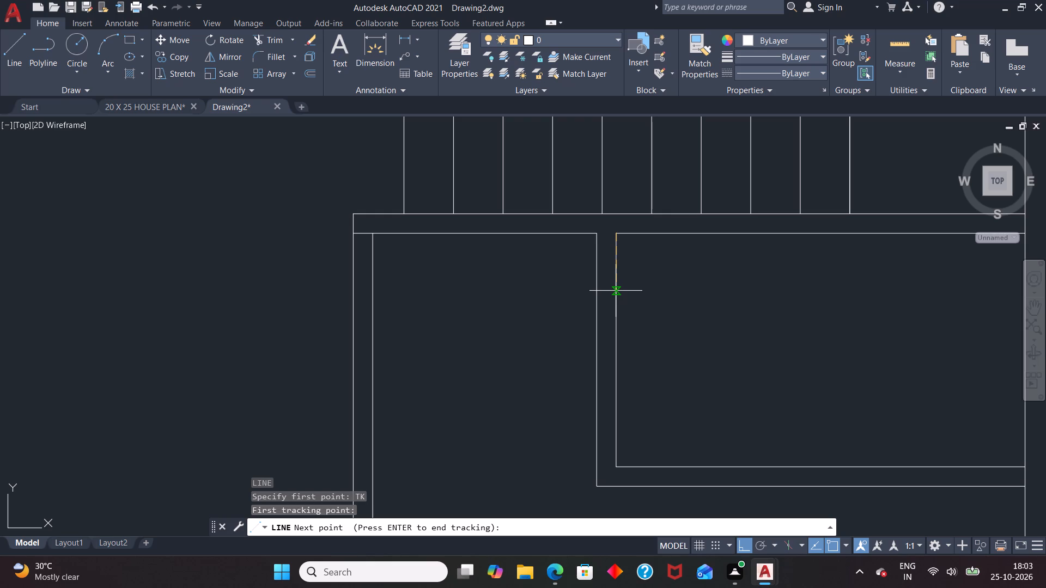
key("4")
key("Return")
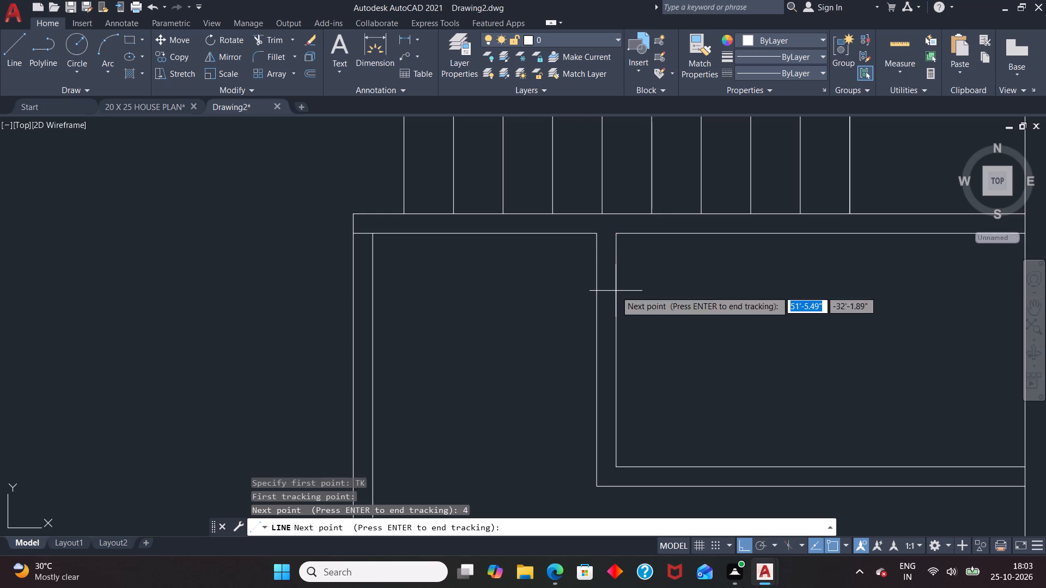
key("Return")
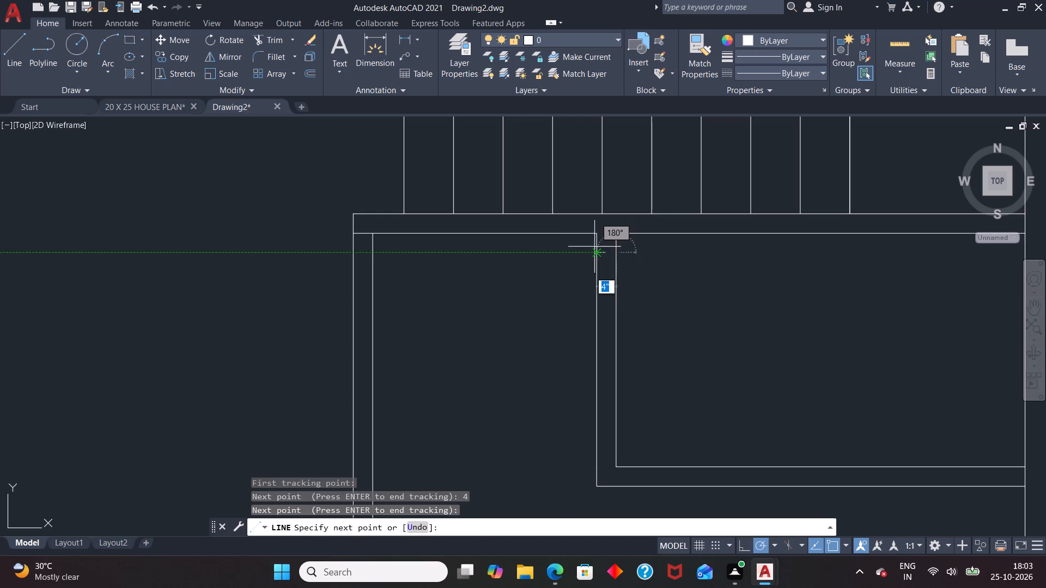
left_click(600, 252)
key("Escape")
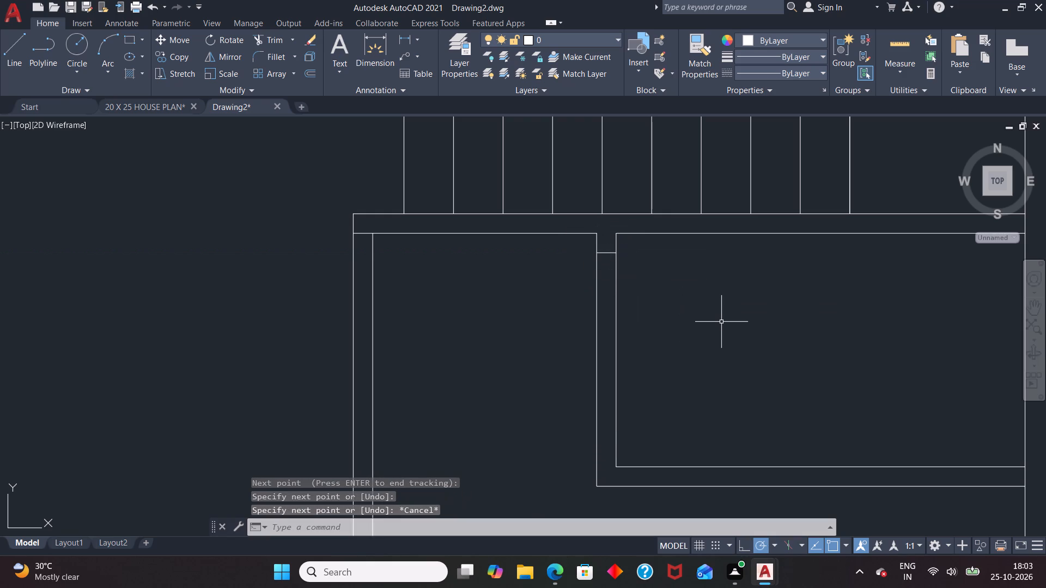
Offset the door jamb line 2'6" downward to mark the other side of the enclosure's door opening.
key("o")
key("Return")
type("2'6\"")
key("Return")
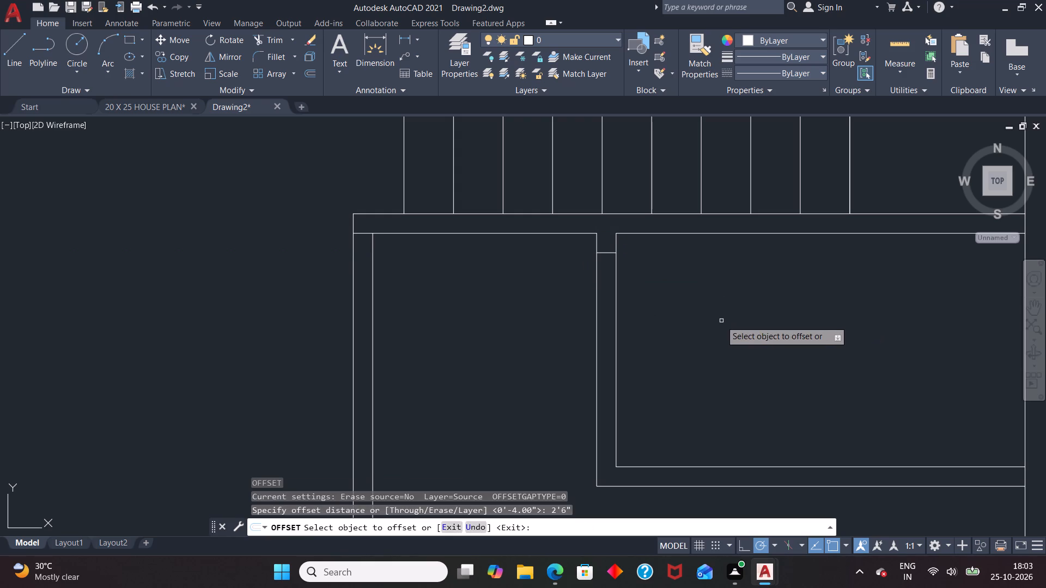
left_click(601, 252)
left_click(632, 340)
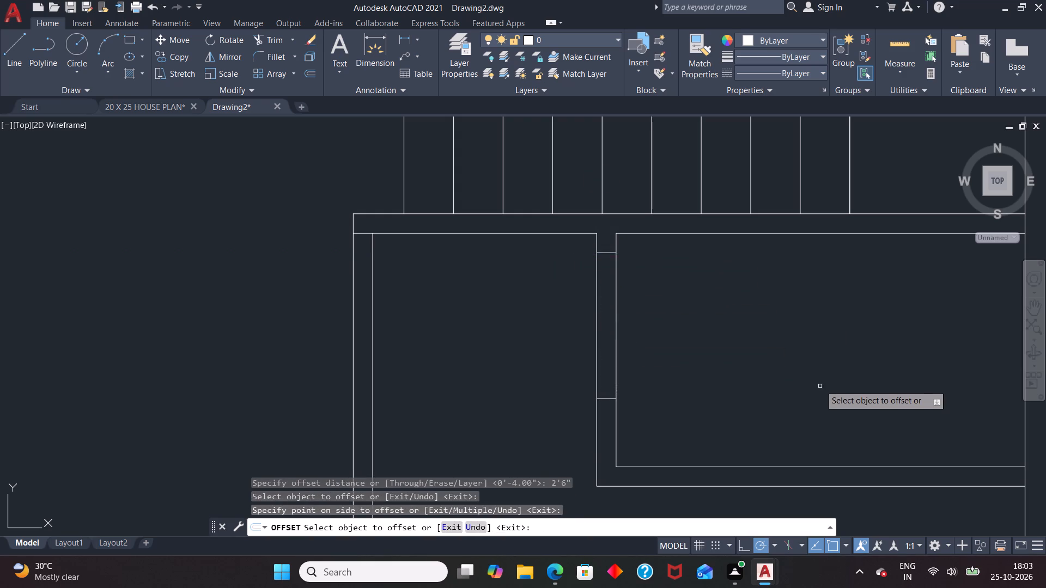
key("Escape")
Trim the inner face line of the enclosure's vertical wall between the two door jamb lines.
type("TR")
key("Return")
key("Return")
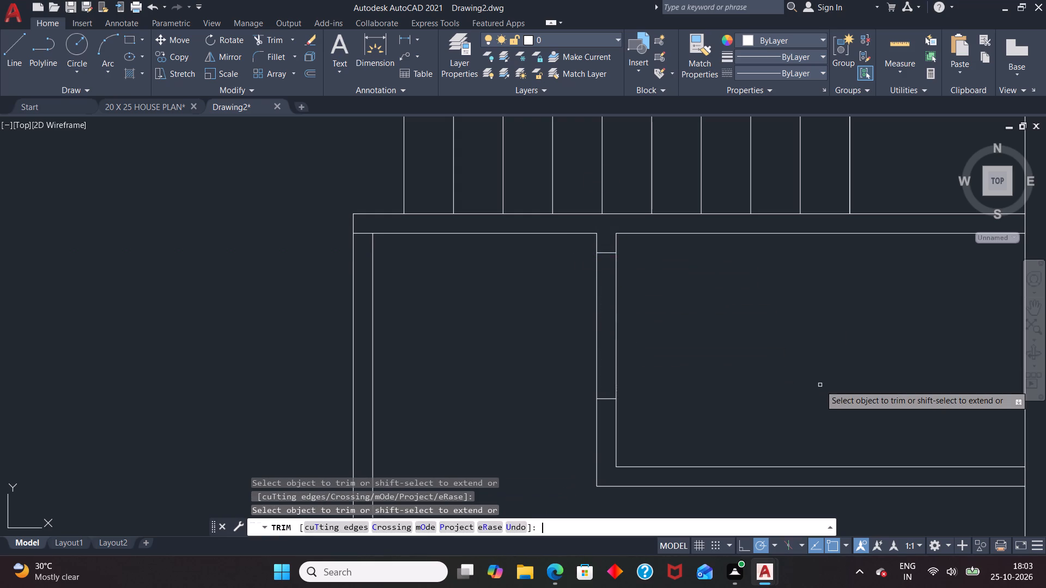
left_click(615, 328)
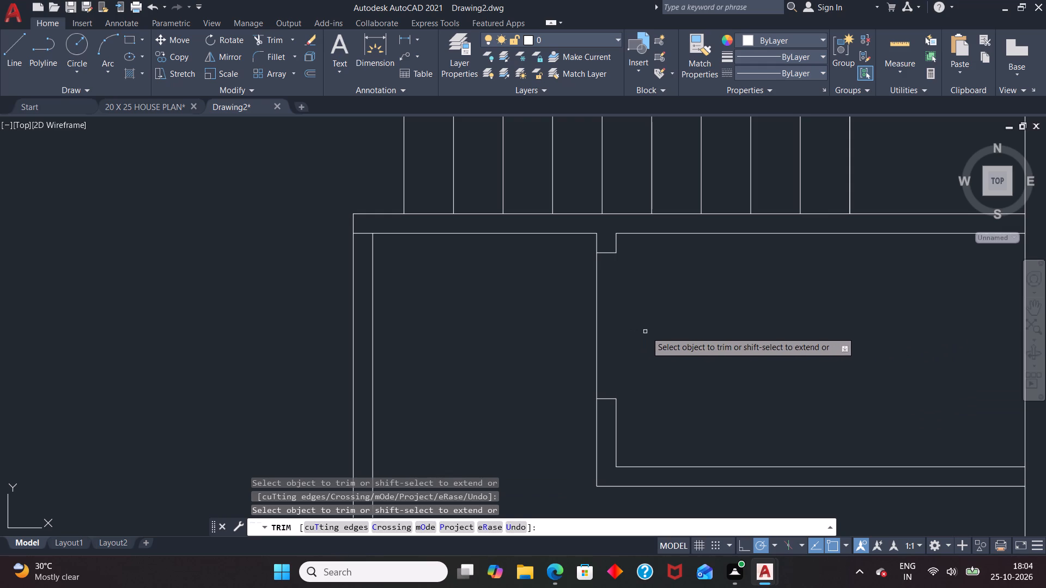
key("Escape")
Draw a horizontal line from the enclosure's outer lower-left corner to the inner face of the room's left wall.
scroll(636, 314, "down", 3)
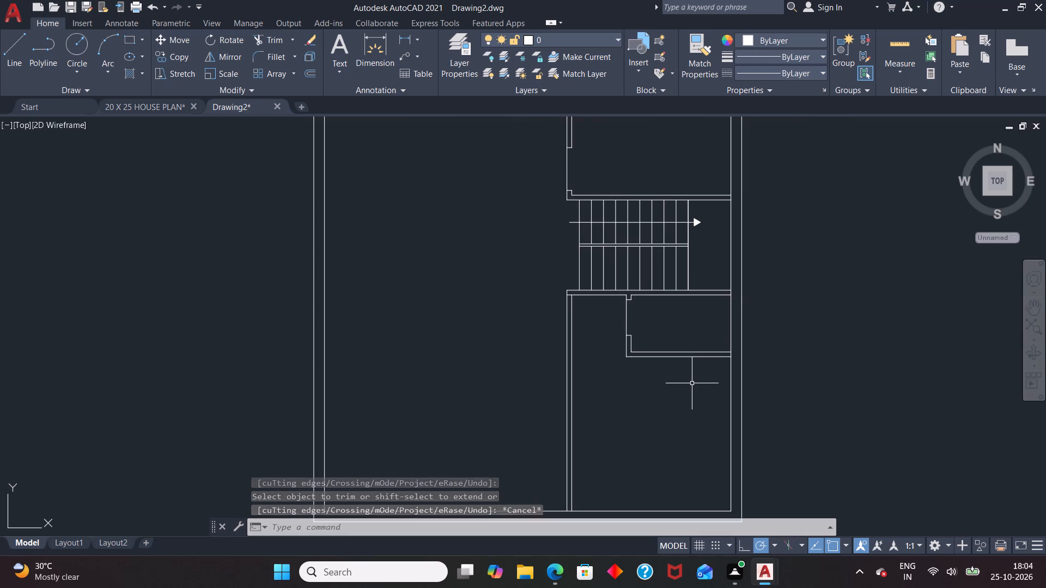
scroll(744, 295, "down", 2)
scroll(684, 349, "up", 2)
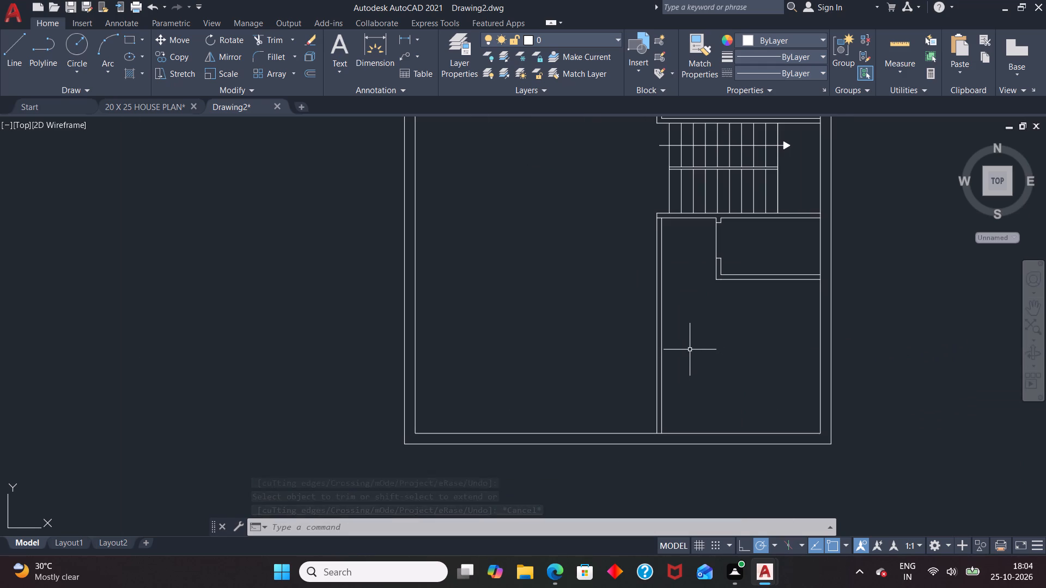
key("l")
key("Return")
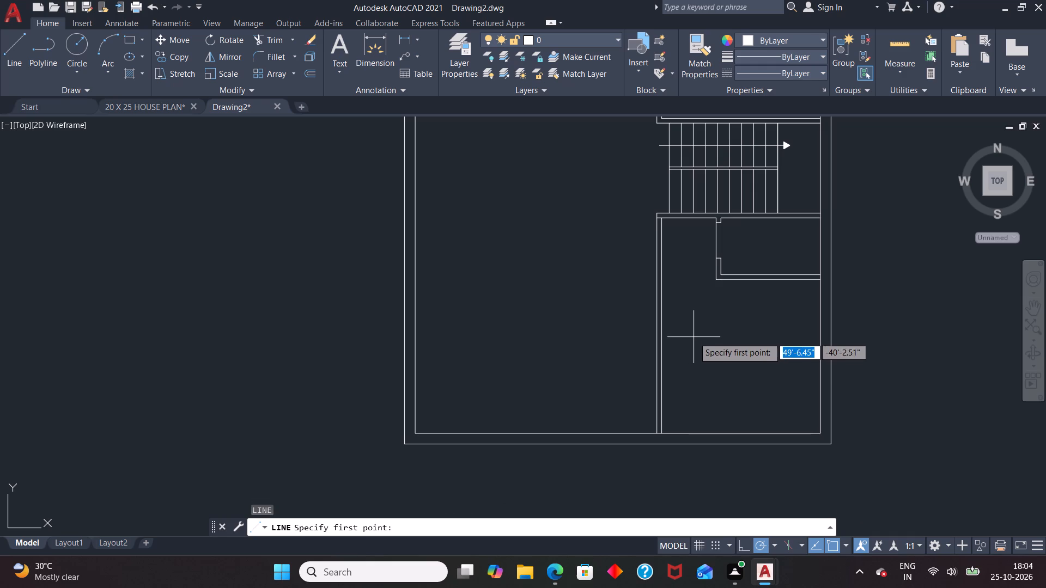
scroll(720, 272, "up", 2)
left_click(712, 280)
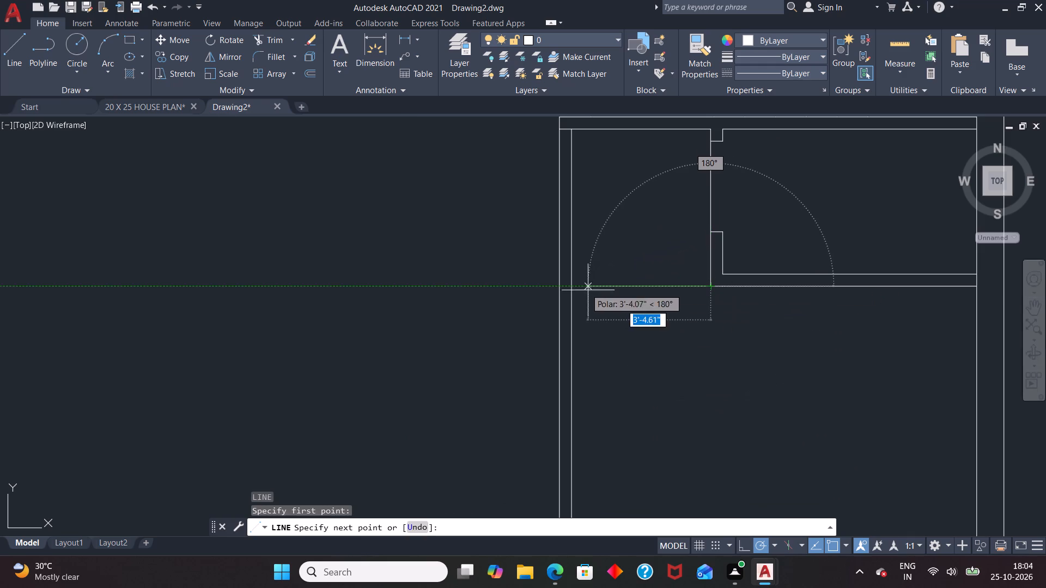
left_click(573, 287)
key("Escape")
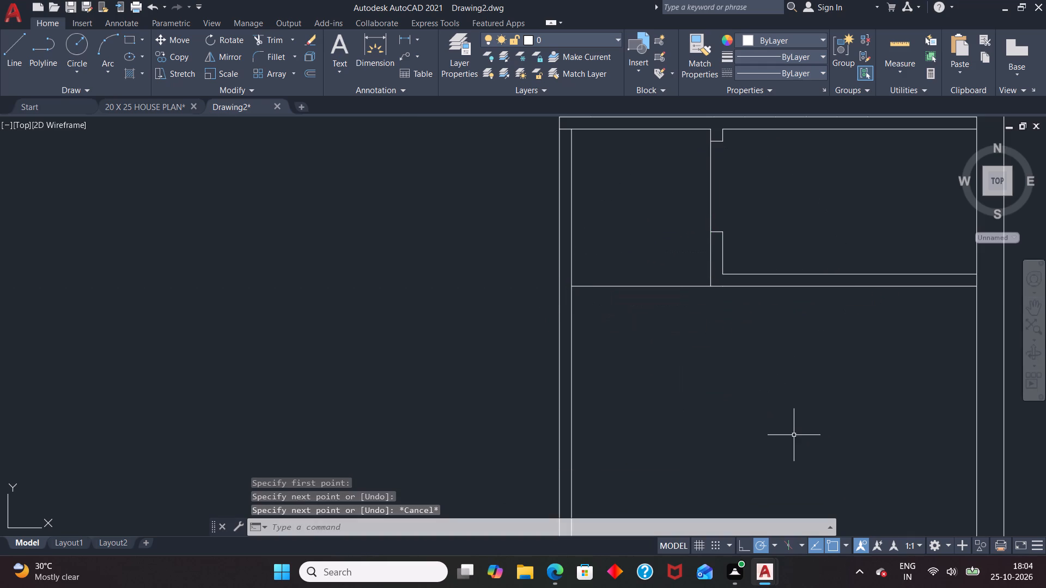
Offset the new horizontal line 4" upward to give the wall its thickness.
key("o")
key("Return")
key("4")
key("Return")
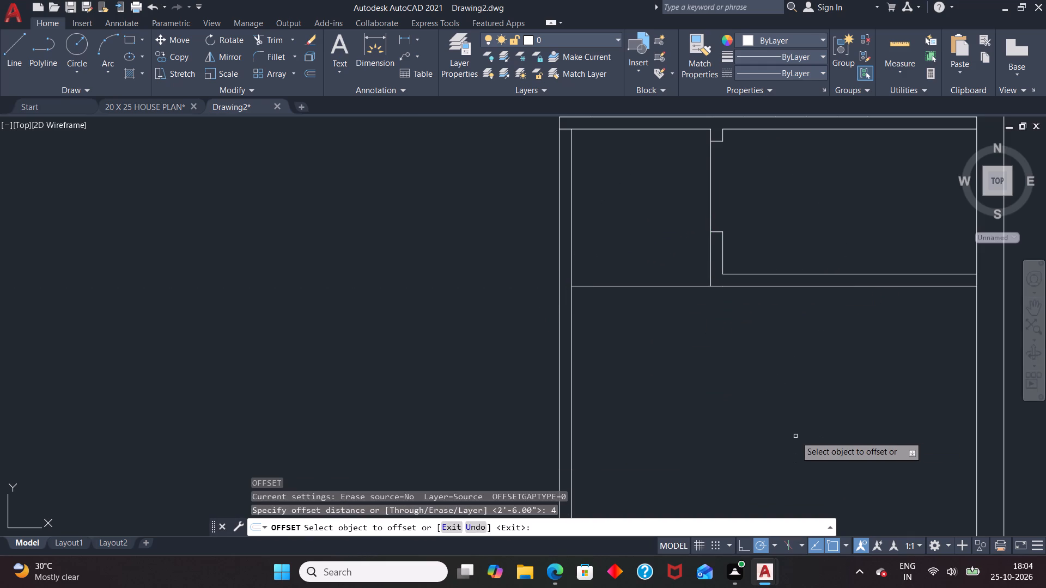
left_click(689, 285)
left_click(692, 270)
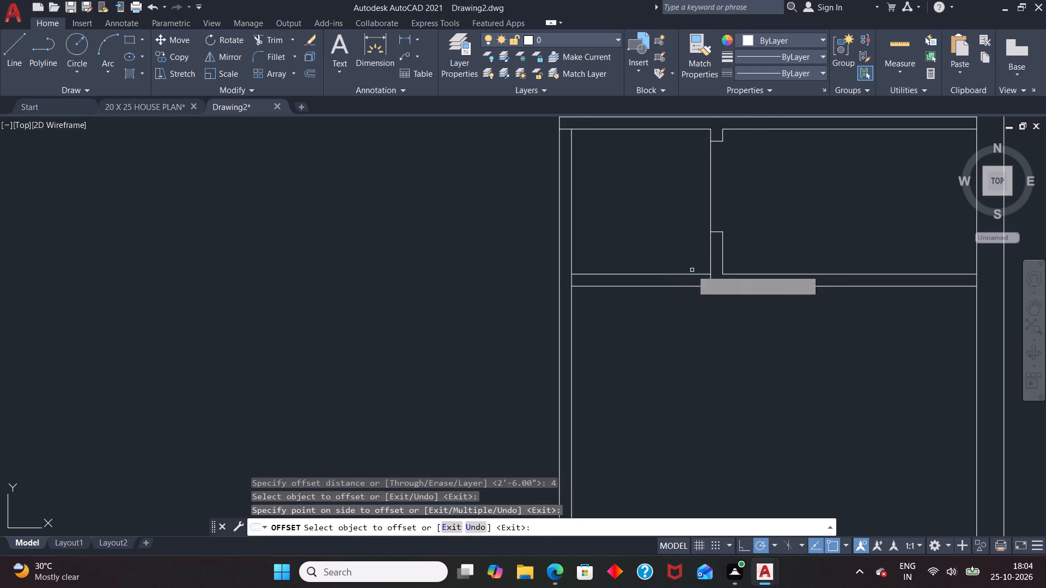
key("Escape")
Trim the short vertical line segments crossing the new horizontal wall's thickness at the enclosure wall and left wall junctions.
type("TR")
key("Return")
key("Return")
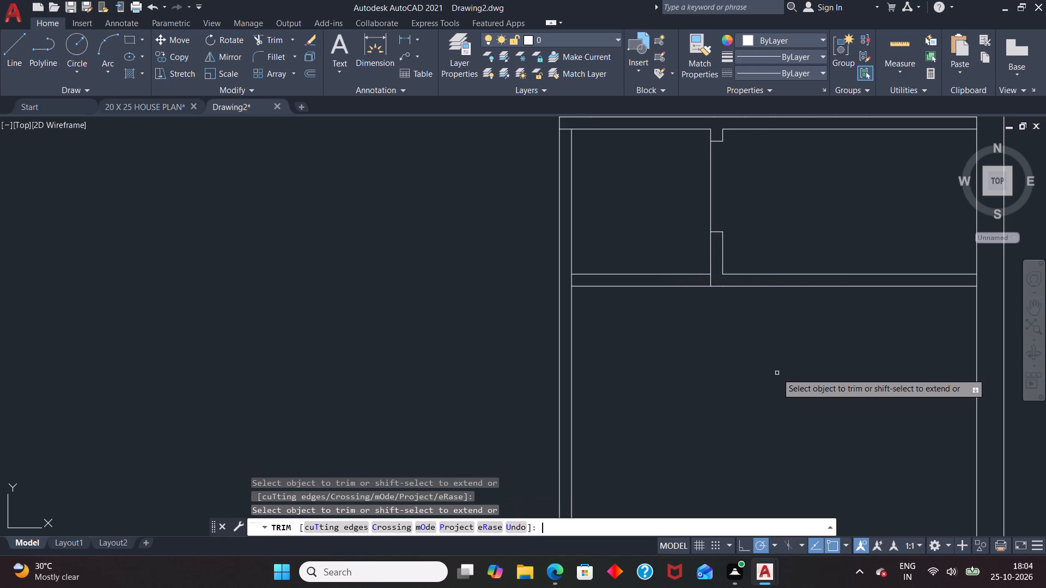
left_click(710, 280)
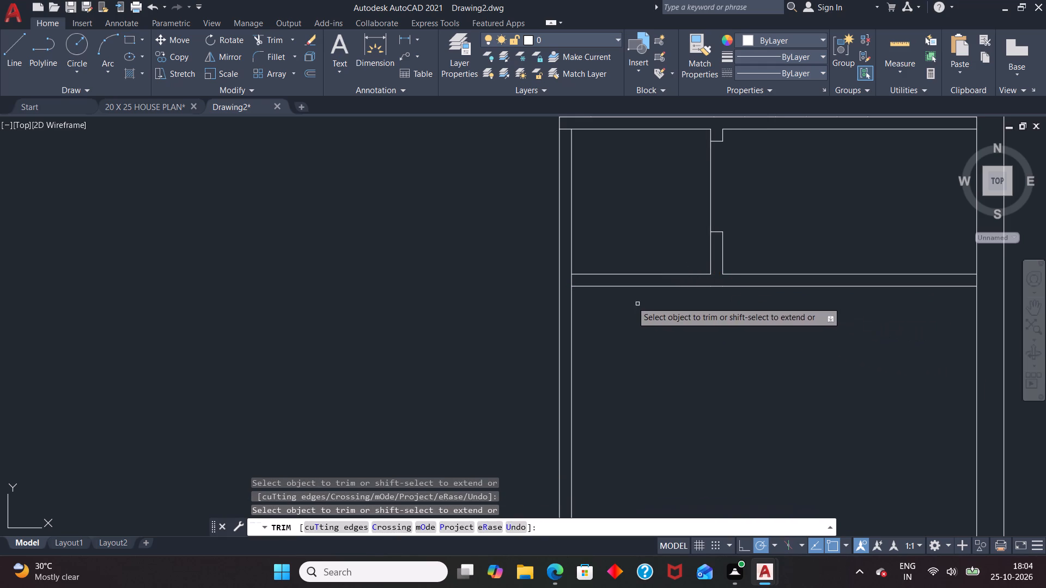
left_click(571, 282)
key("Escape")
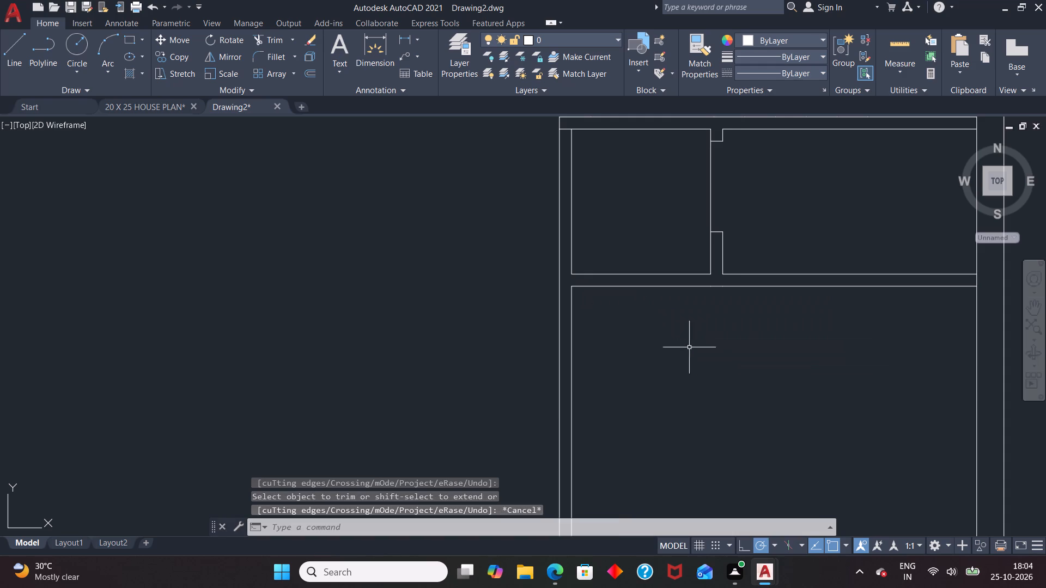
Draw a vertical door jamb line across the new horizontal wall, tracked 4" right of the lower room's upper-left inner corner.
scroll(698, 356, "down", 2)
key("l")
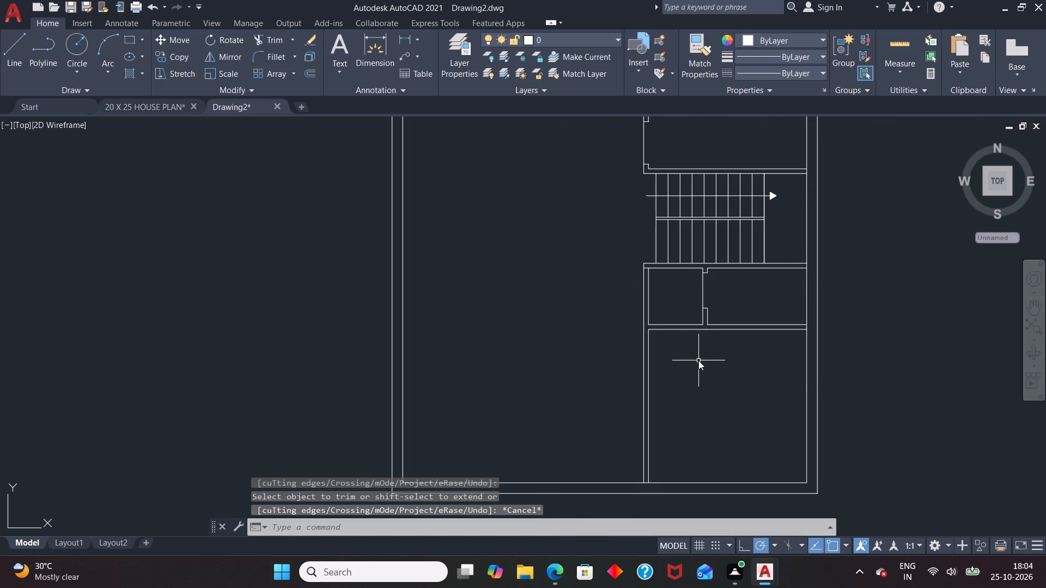
key("Return")
key("t")
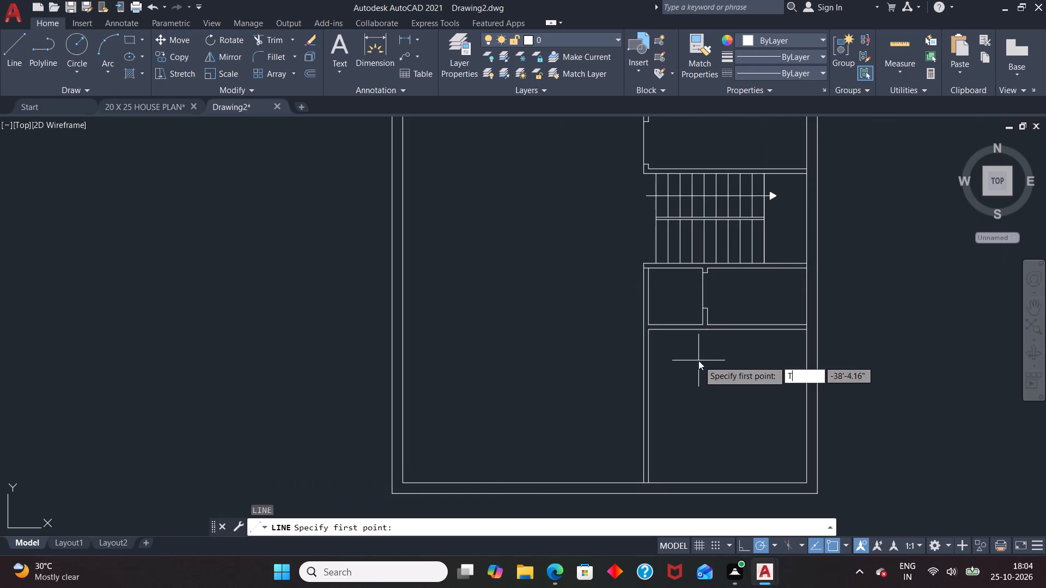
key("k")
key("Return")
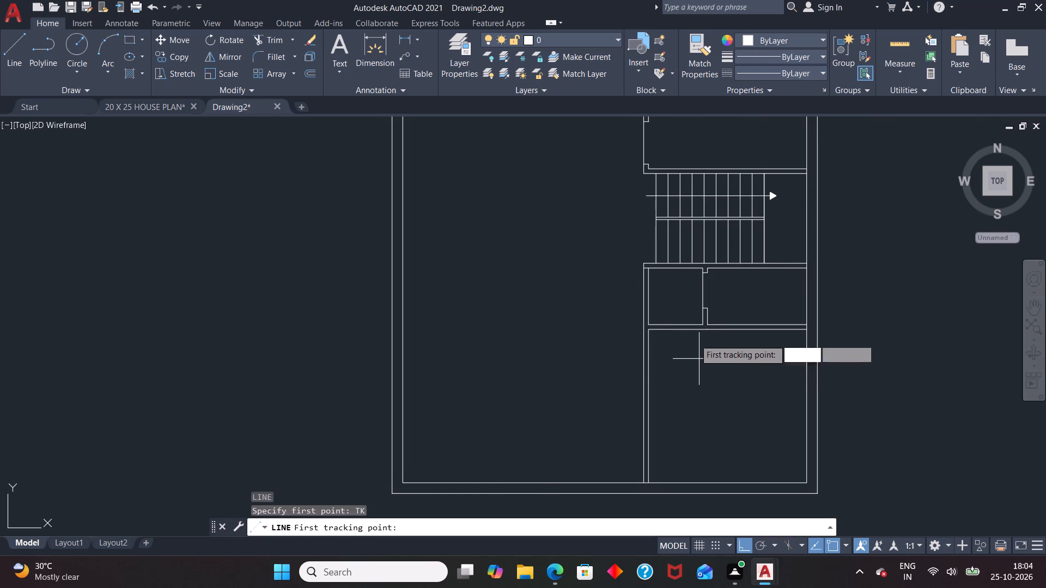
scroll(661, 333, "up", 3)
left_click(606, 322)
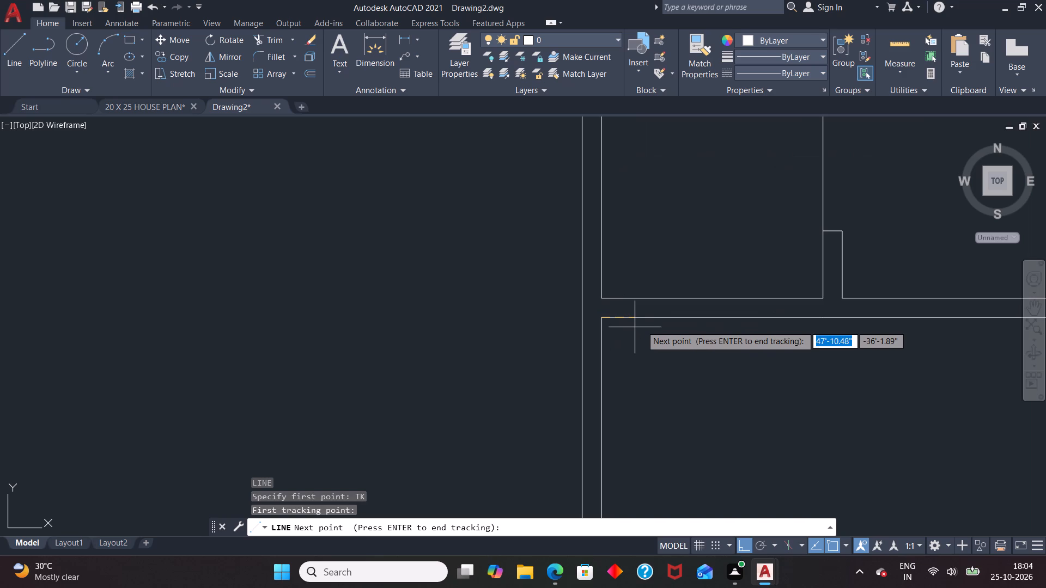
key("4")
key("Return")
key("Return")
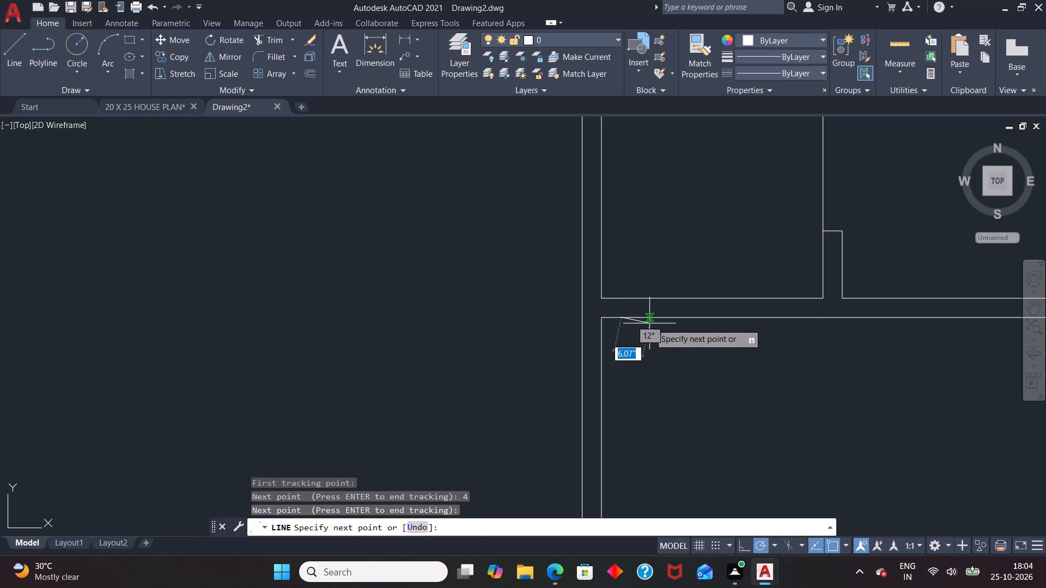
scroll(642, 310, "up", 2)
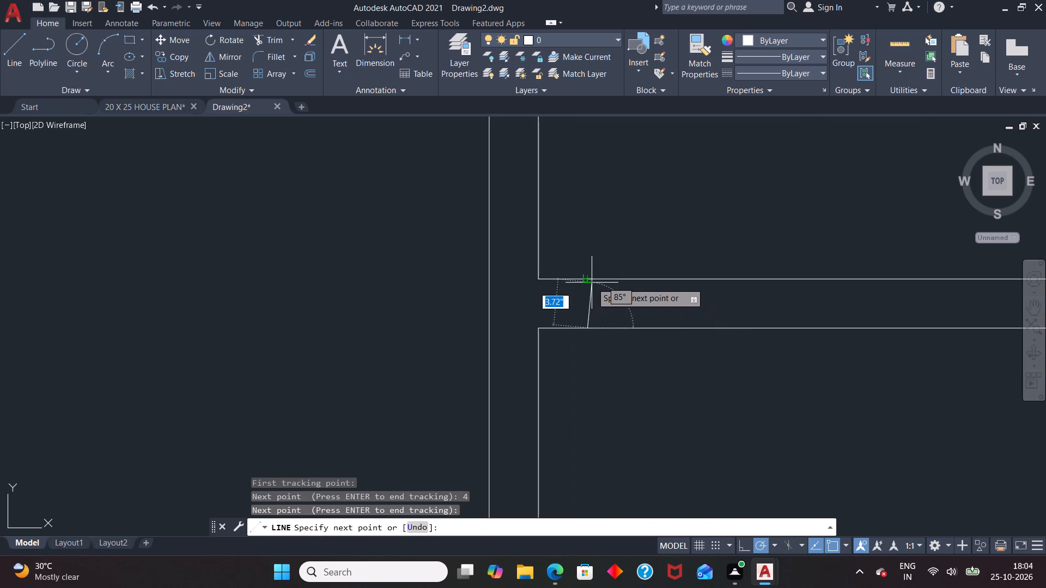
left_click(586, 278)
key("Escape")
Offset the new door jamb line 3' to the right to mark the door opening's other side.
scroll(565, 300, "down", 3)
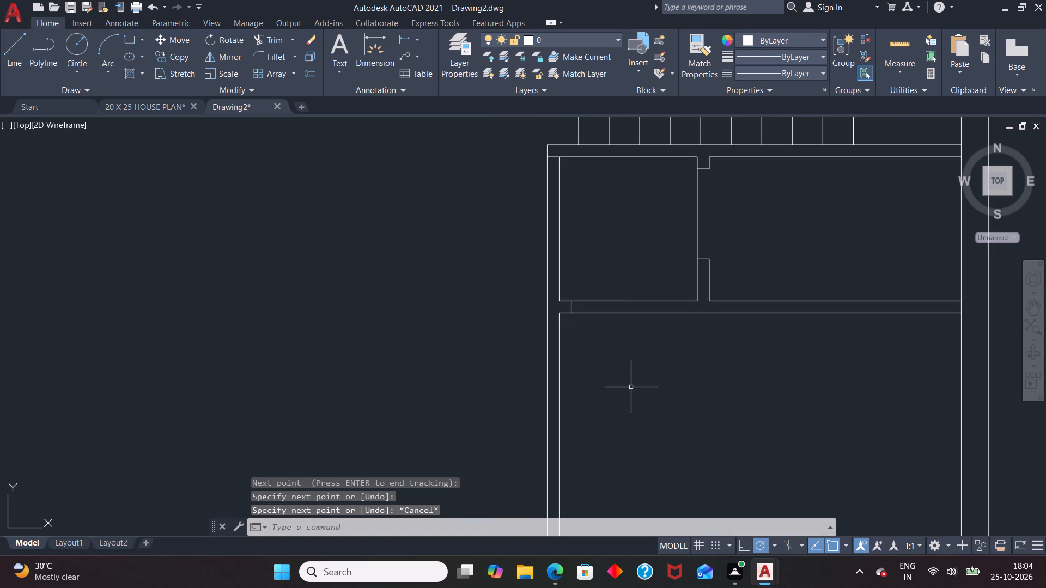
key("o")
key("Return")
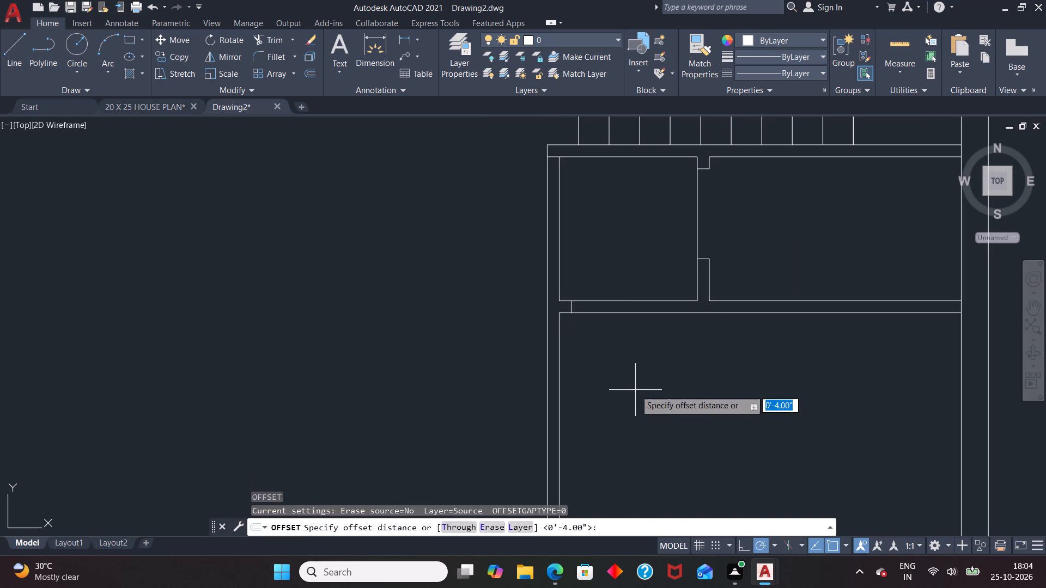
type("3'")
key("Return")
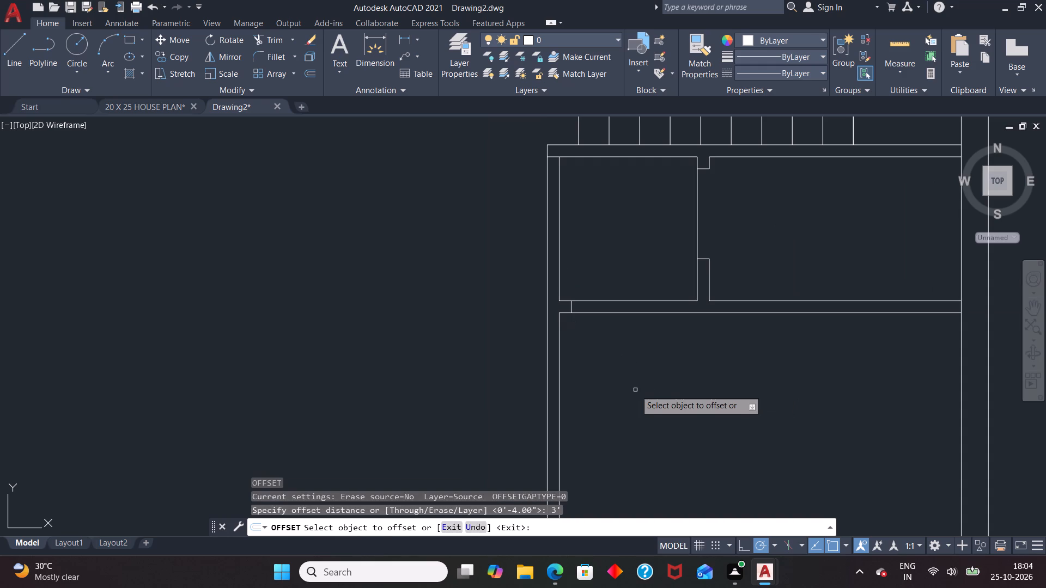
left_click(572, 304)
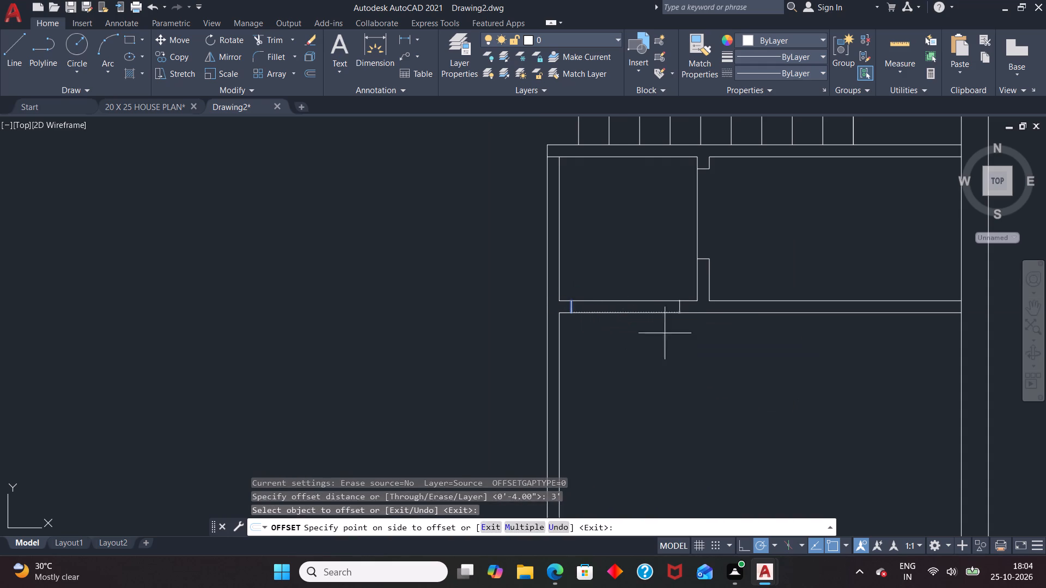
left_click(665, 333)
key("space")
Trim the lower face line of the horizontal wall between the two jamb lines of the door opening.
type("TR")
key("Return")
key("Return")
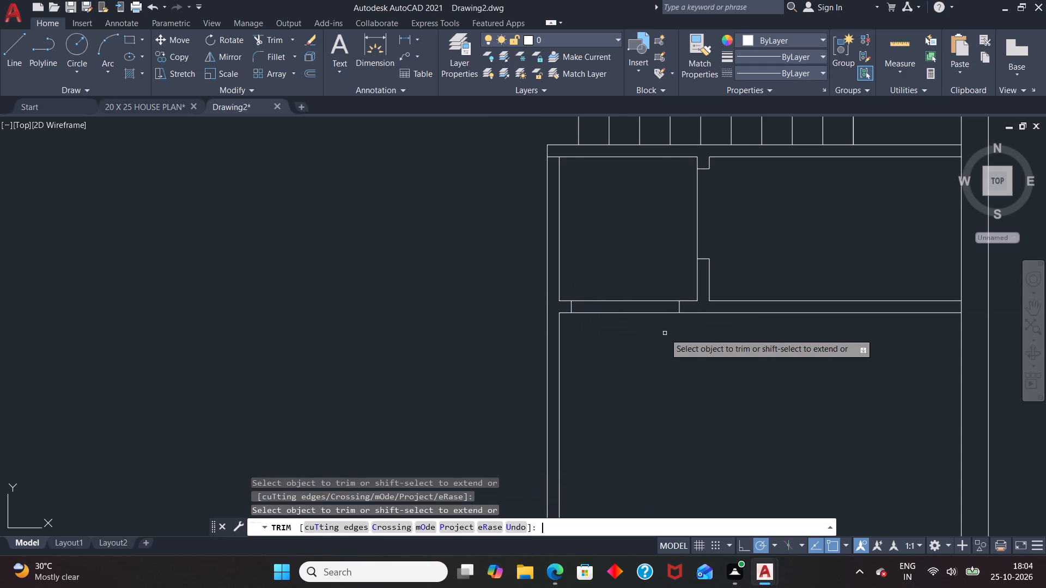
left_click(624, 313)
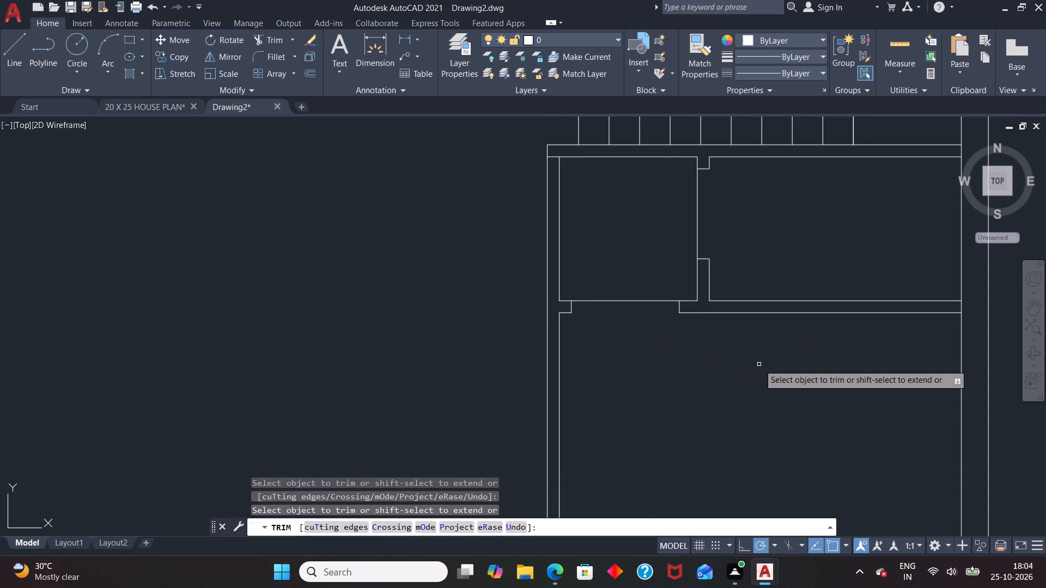
scroll(759, 366, "down", 4)
key("Escape")
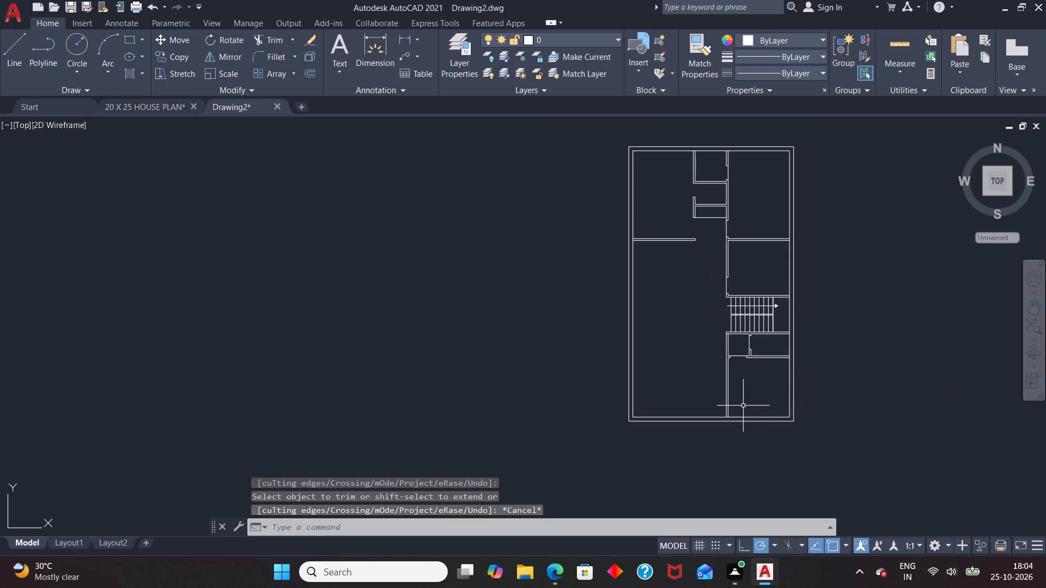
Draw a short horizontal line across the left partition wall from the small enclosure's lower-left inner corner to the outer face.
scroll(757, 369, "up", 4)
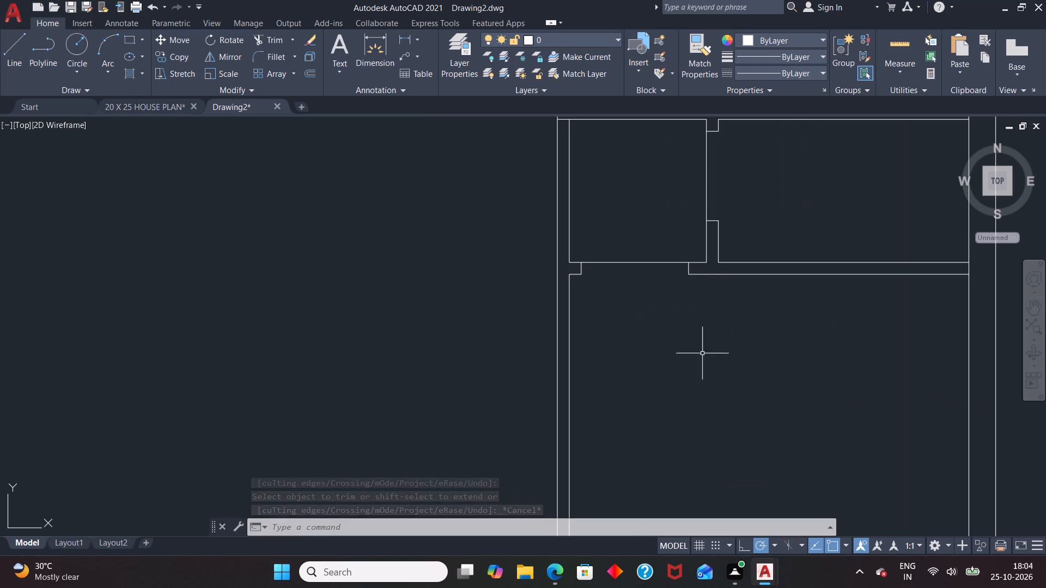
key("l")
key("Return")
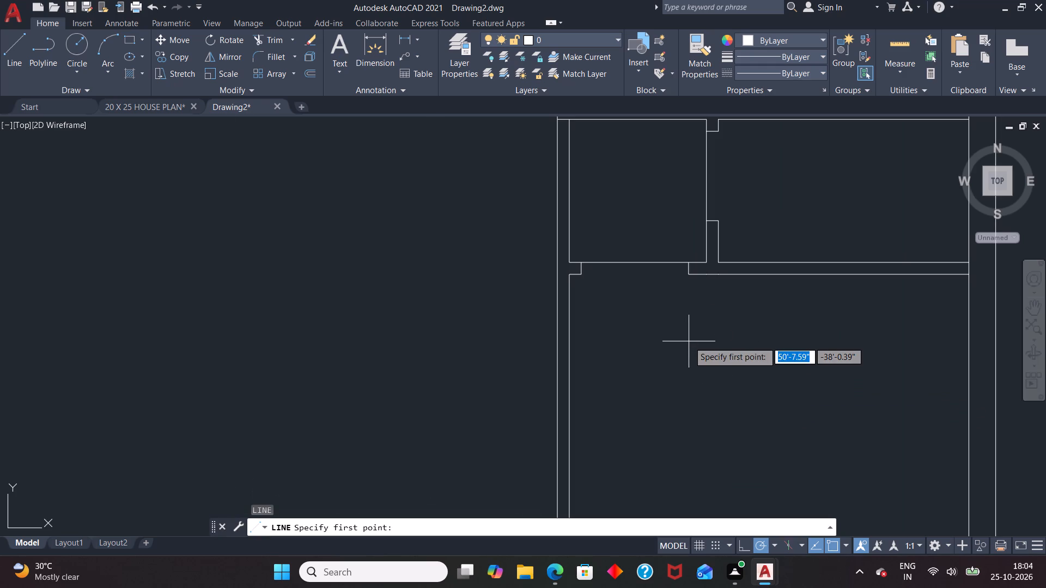
left_click(568, 263)
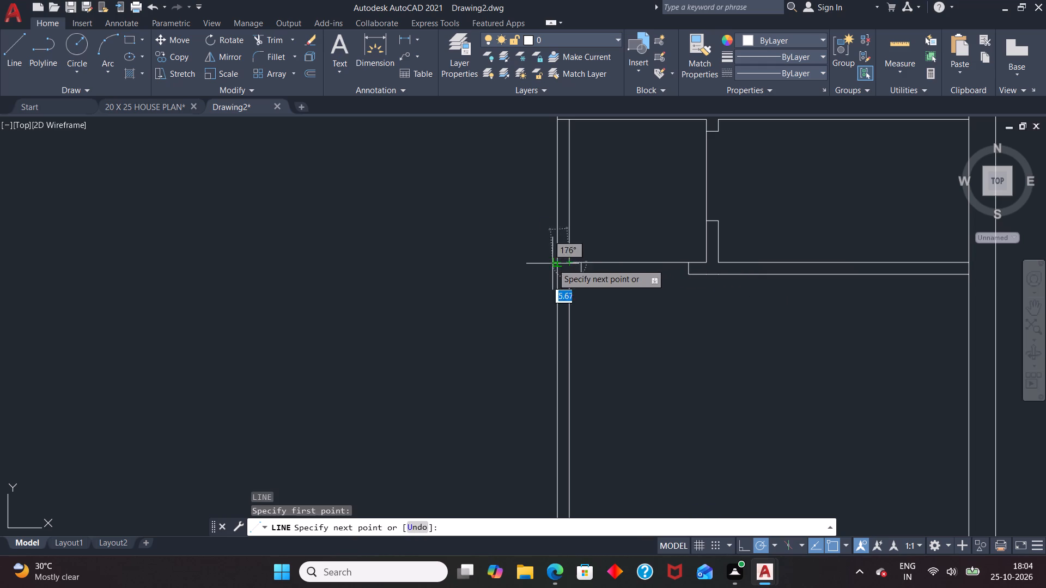
left_click(552, 264)
key("Escape")
Trim both face lines of the left partition between the wall below the staircase and the new short cross line.
scroll(670, 314, "down", 4)
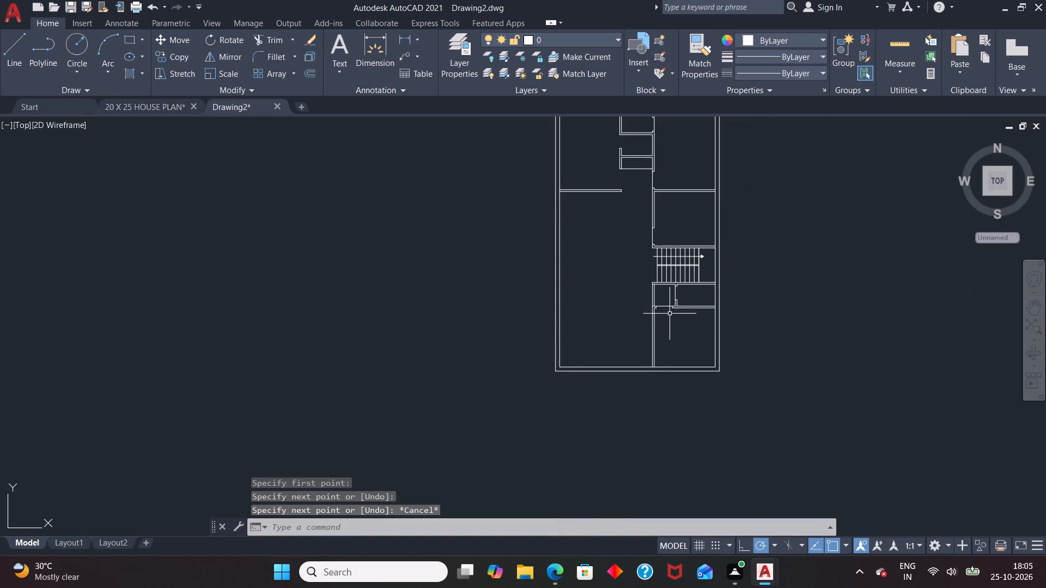
type("TR")
key("Return")
key("Return")
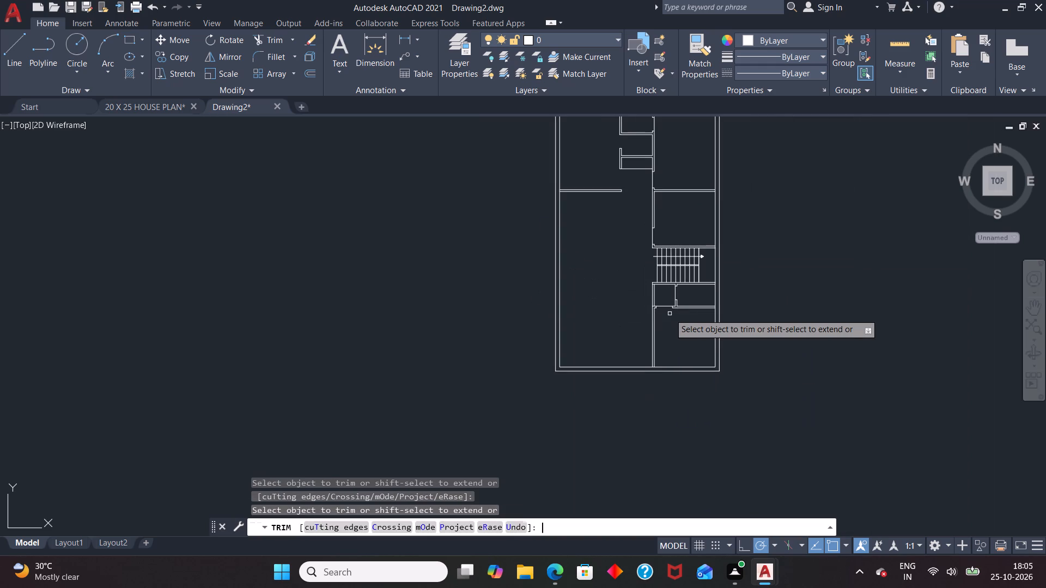
scroll(658, 297, "up", 2)
left_click_drag(658, 297, 631, 299)
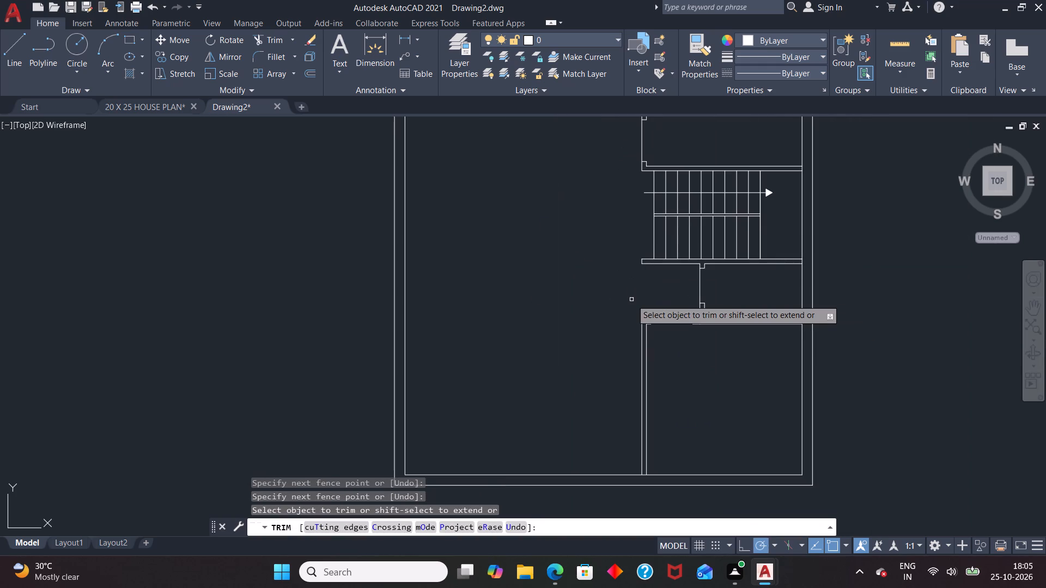
key("Escape")
Draw a vertical line across the bottom exterior wall's thickness, just left of the vertical partition.
scroll(715, 285, "down", 2)
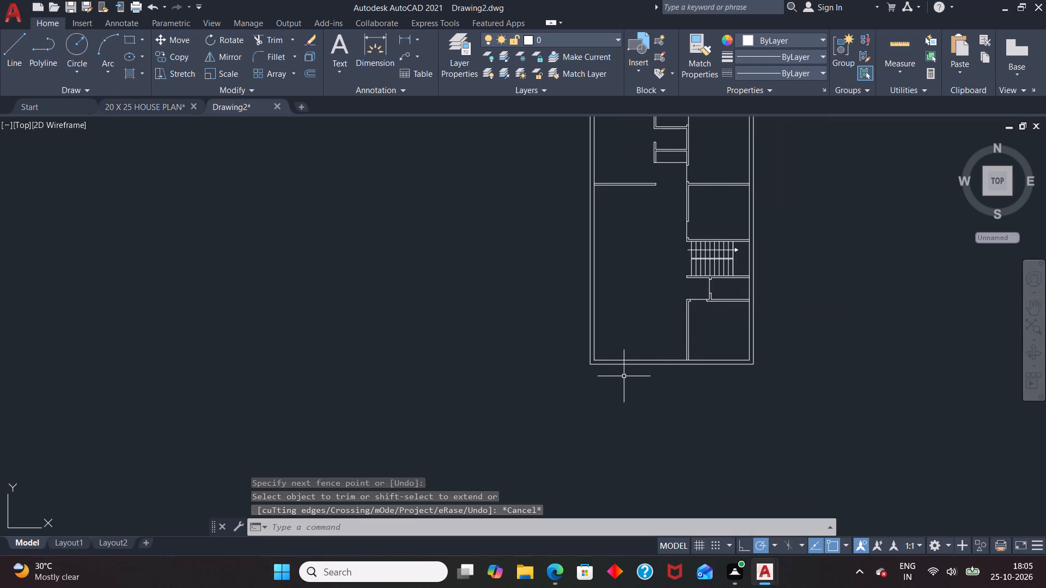
scroll(684, 376, "up", 3)
key("l")
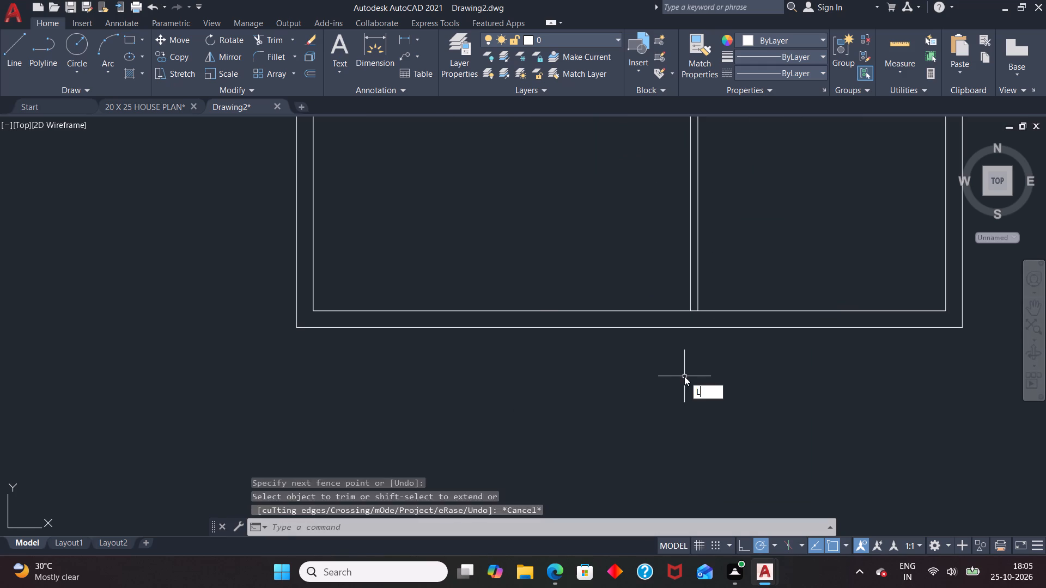
key("Return")
scroll(684, 318, "up", 2)
left_click(682, 299)
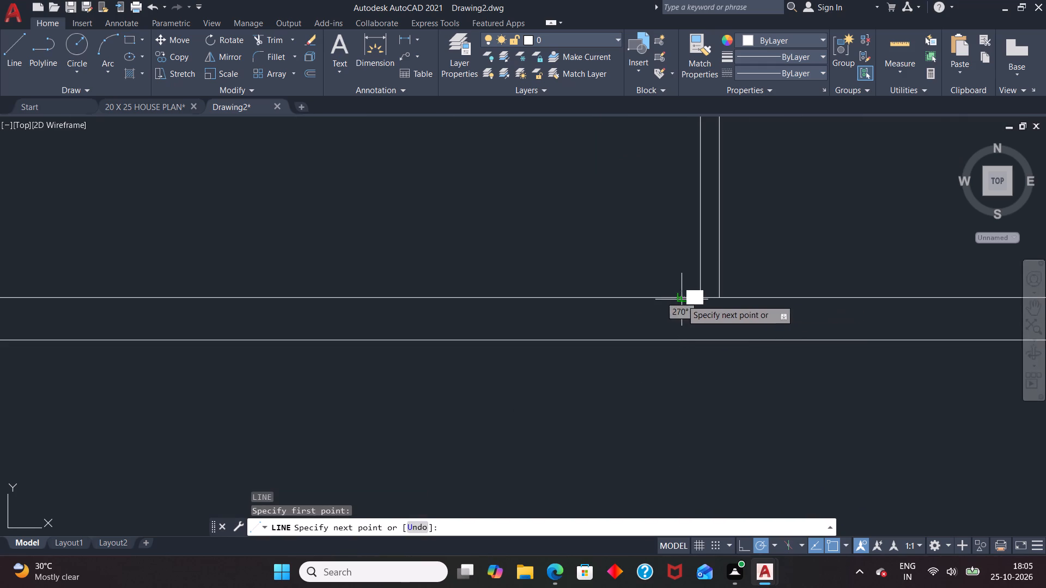
left_click(685, 340)
key("Escape")
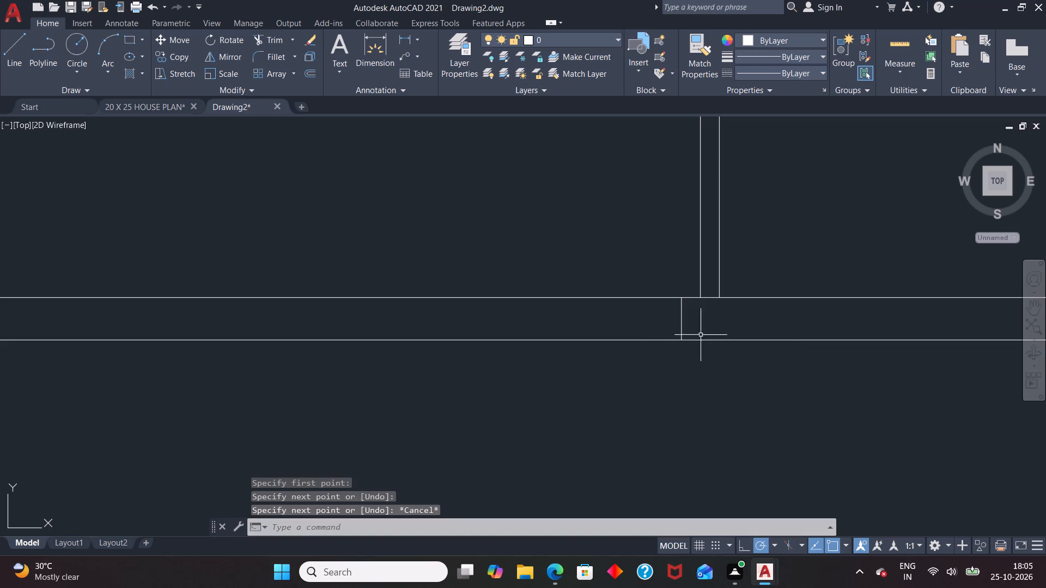
Extend the left exterior wall's inner face line down to the bottom wall's outer line.
scroll(708, 332, "down", 2)
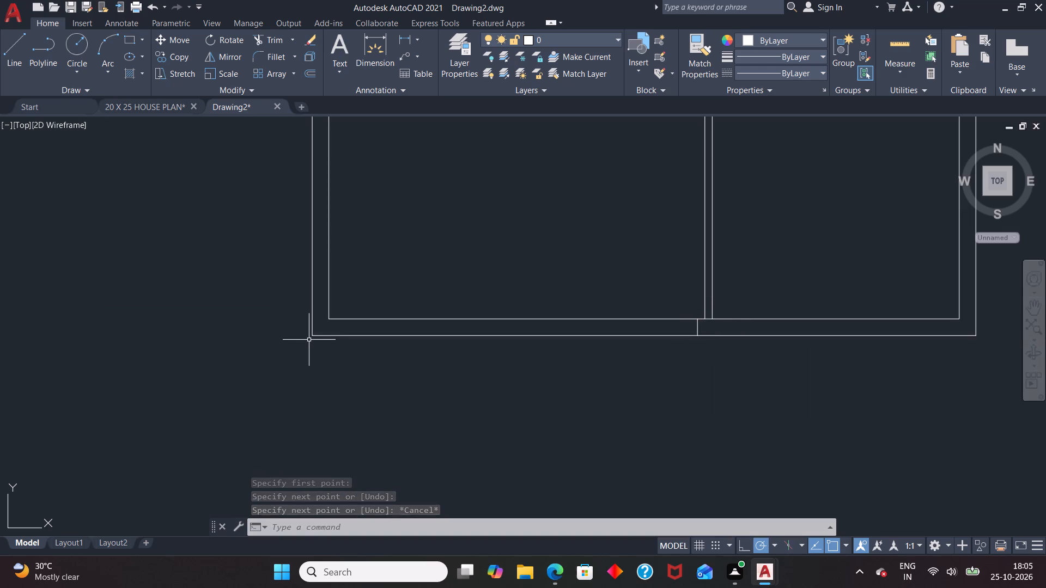
key("e")
key("x")
key("Return")
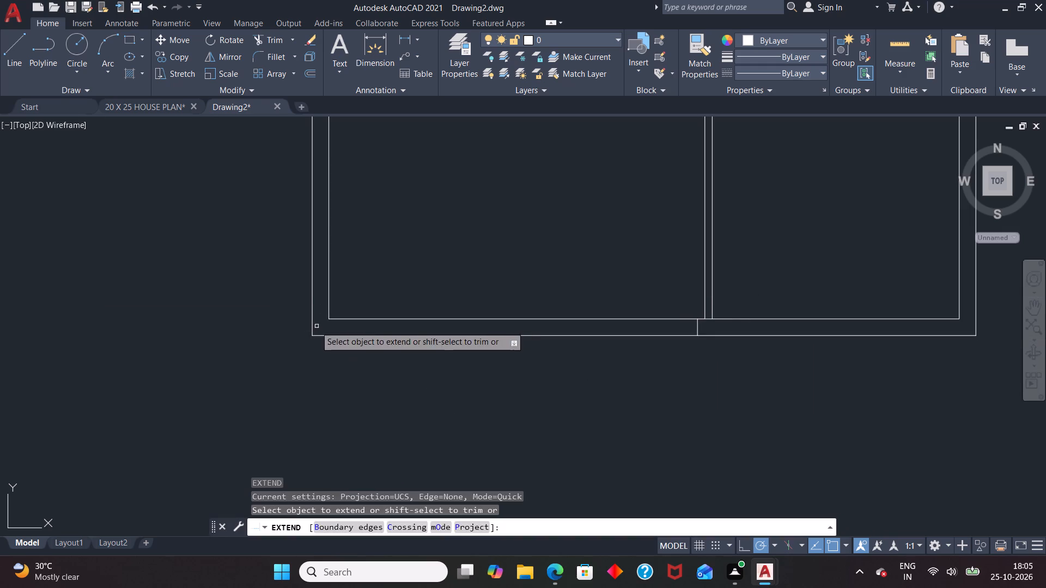
key("Return")
left_click(329, 303)
key("Escape")
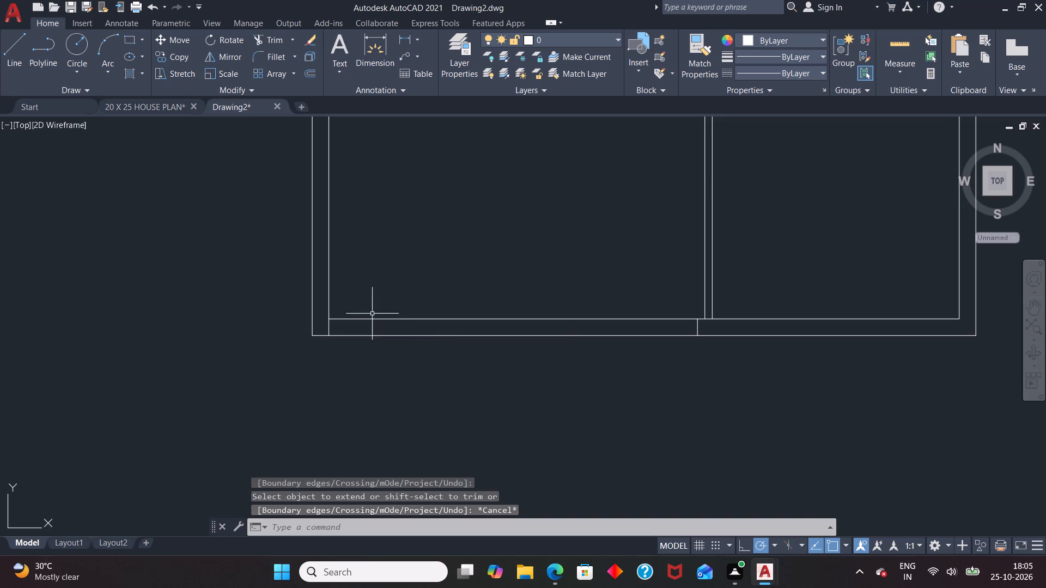
Trim the bottom wall's inner face line between the left wall's inner face and the new vertical line near the partition.
key("t")
key("r")
key("Return")
key("Return")
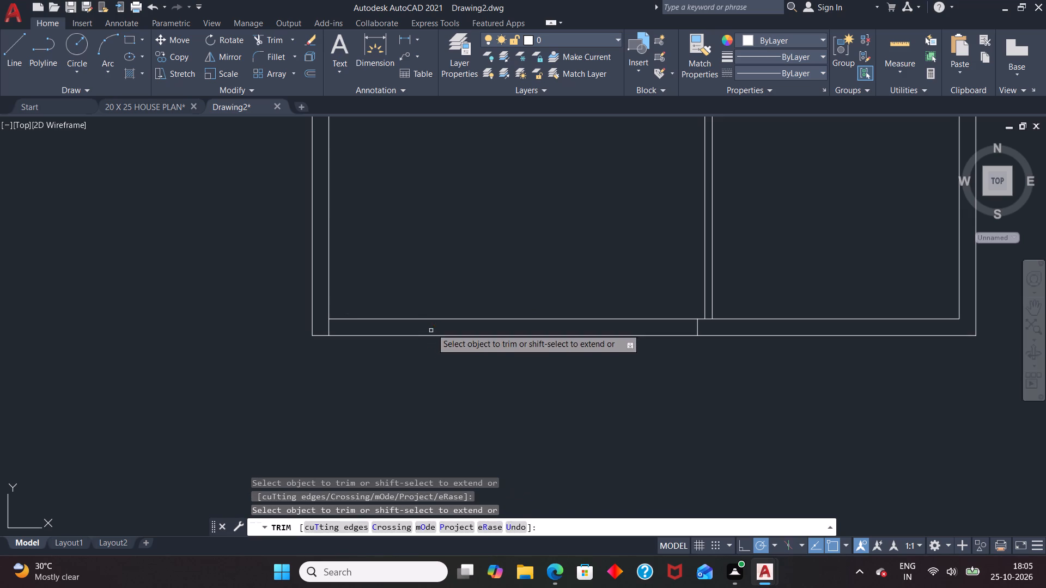
left_click(434, 321)
key("Escape")
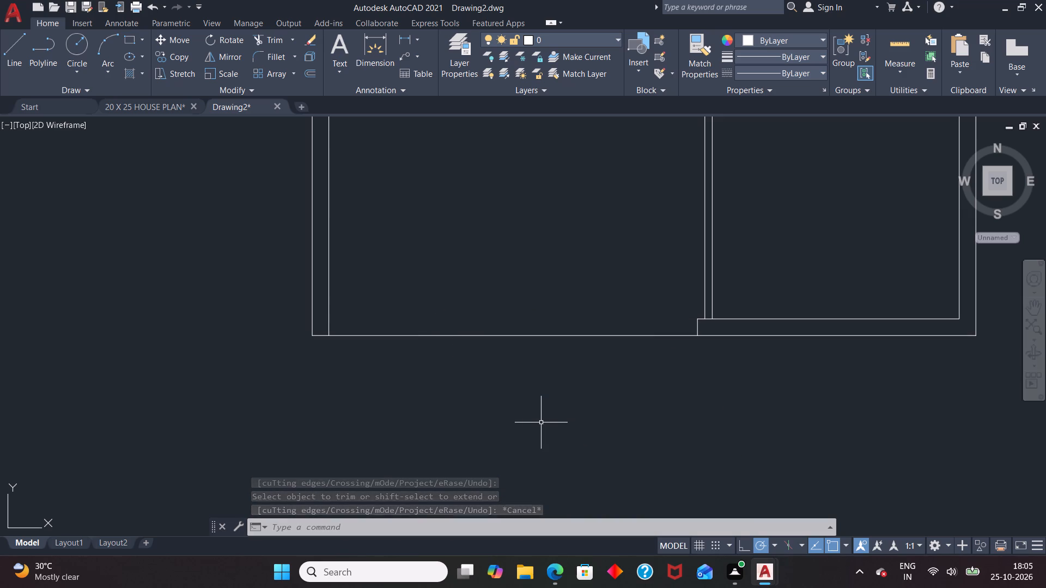
Break the bottom wall's outer line at the lower end of the short vertical line beside the partition.
key("b")
key("r")
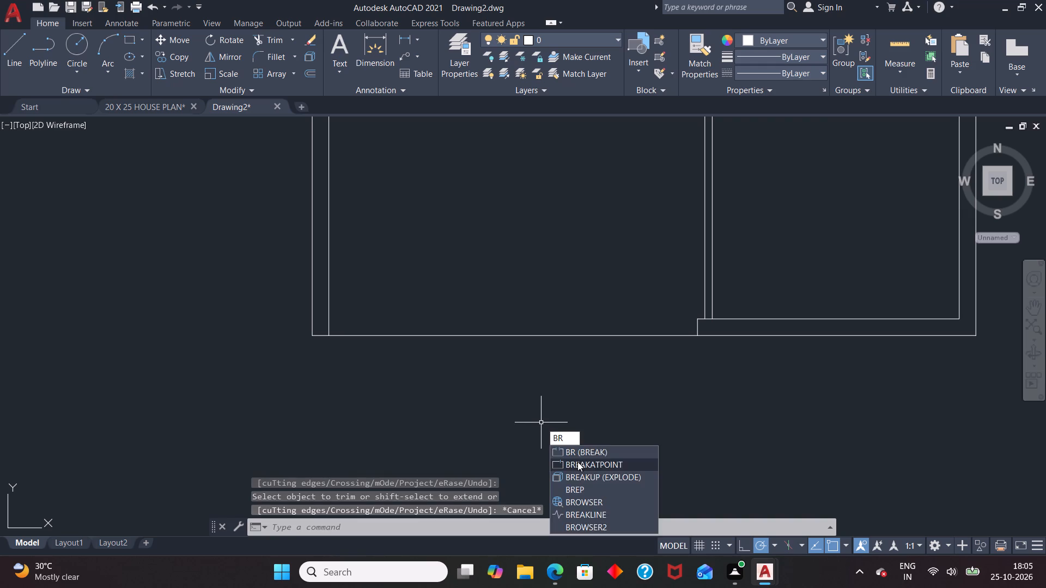
left_click(577, 462)
left_click(538, 334)
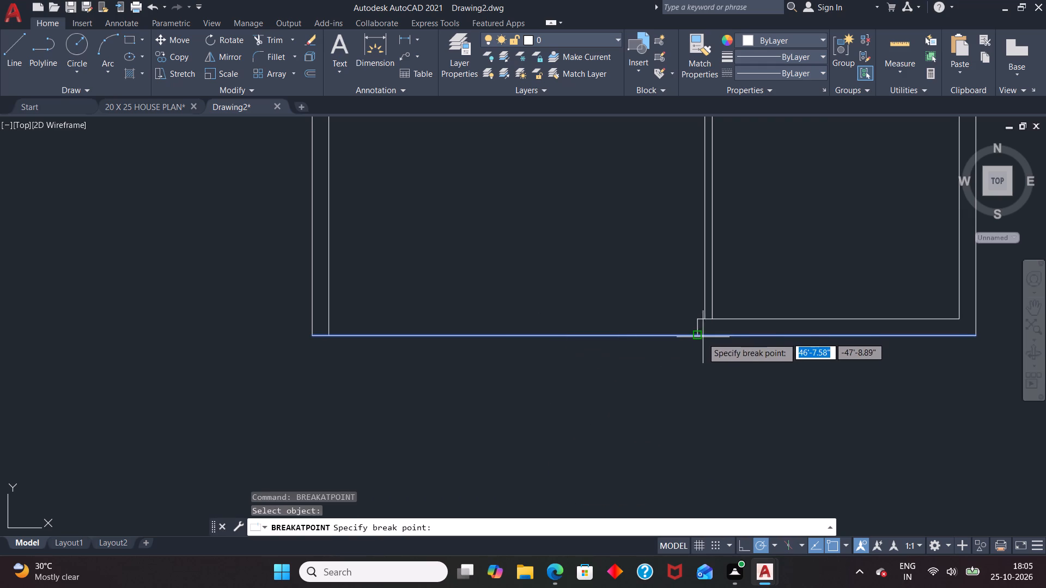
left_click(700, 338)
Break the bottom wall's outer line at its intersection with the left wall's extended inner face line.
type("BR")
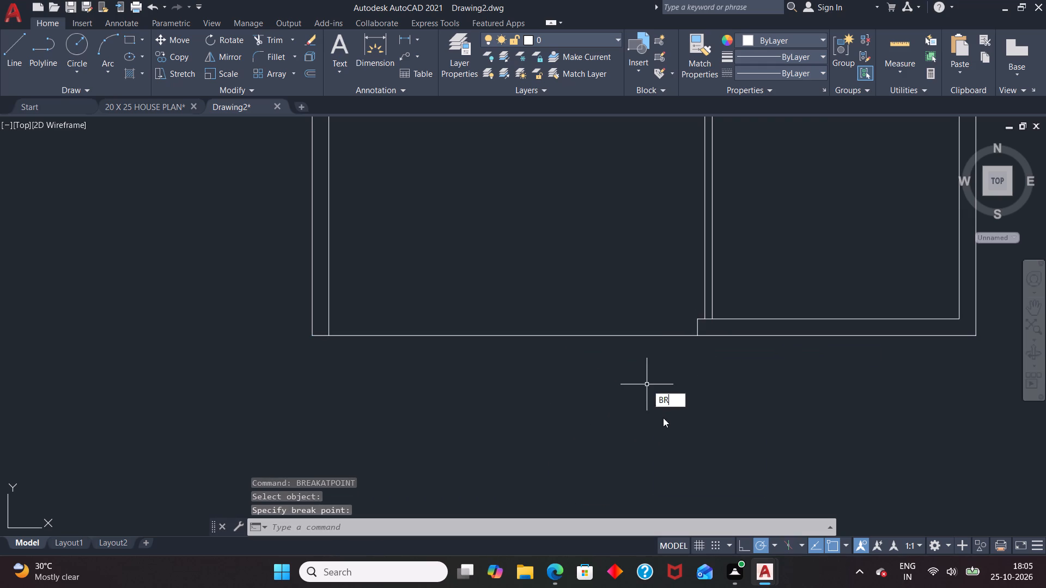
left_click(661, 426)
left_click(358, 336)
left_click(329, 335)
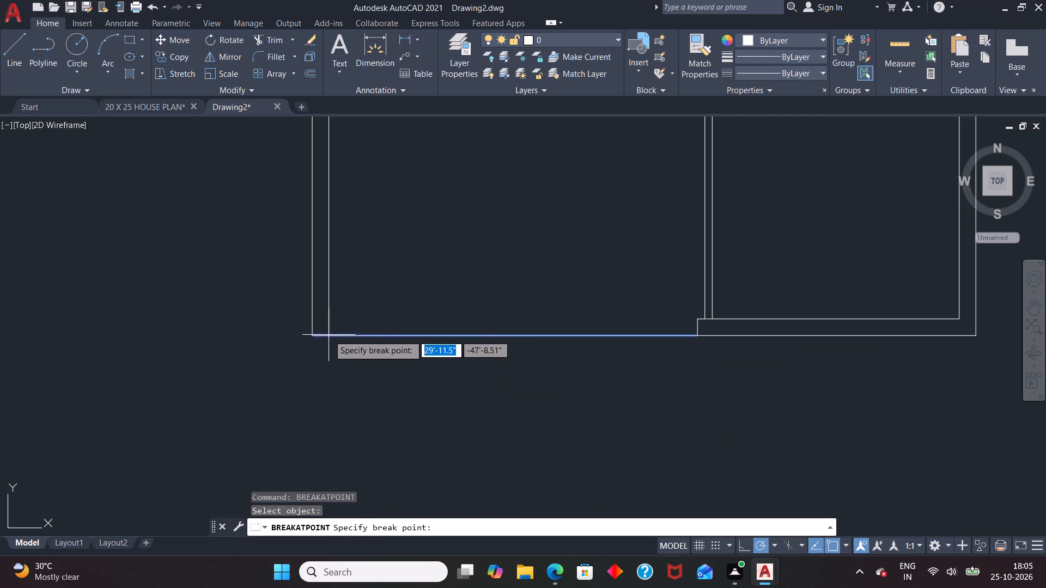
Offset the broken middle segment of the bottom wall's outer line 6" inward.
key("o")
key("Return")
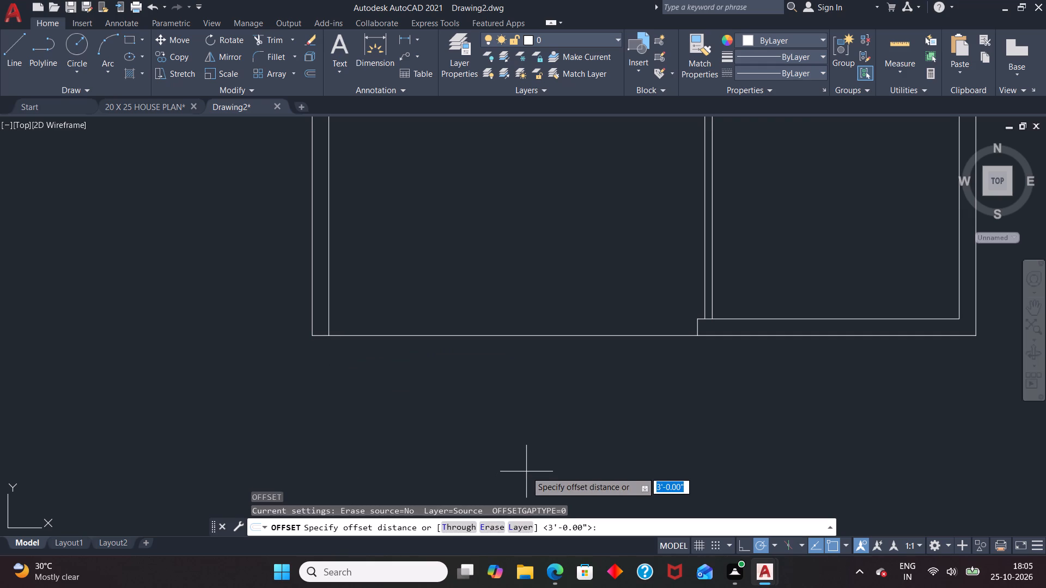
key("6")
key("Return")
left_click(552, 336)
left_click(563, 308)
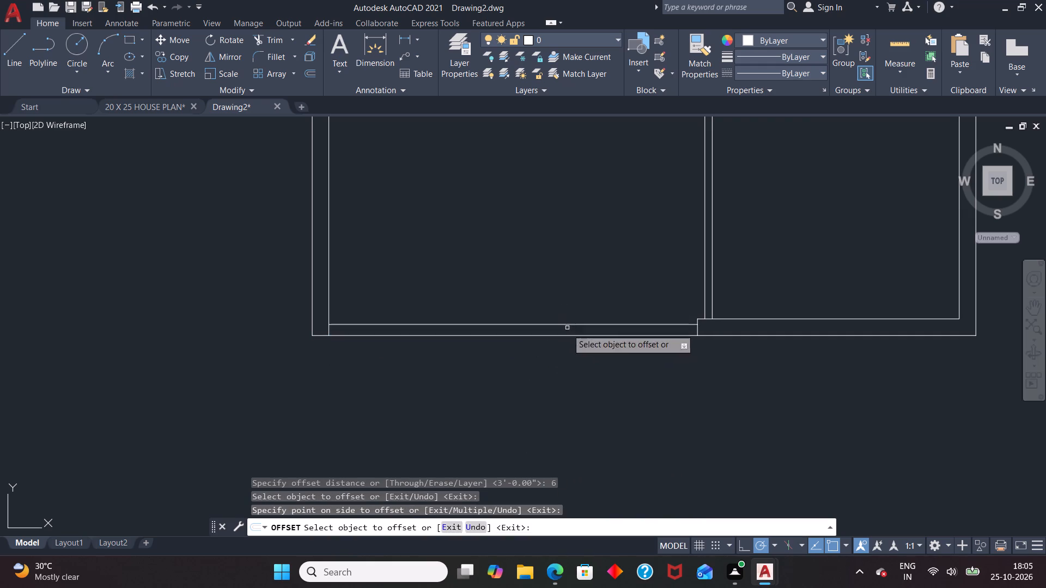
key("Escape")
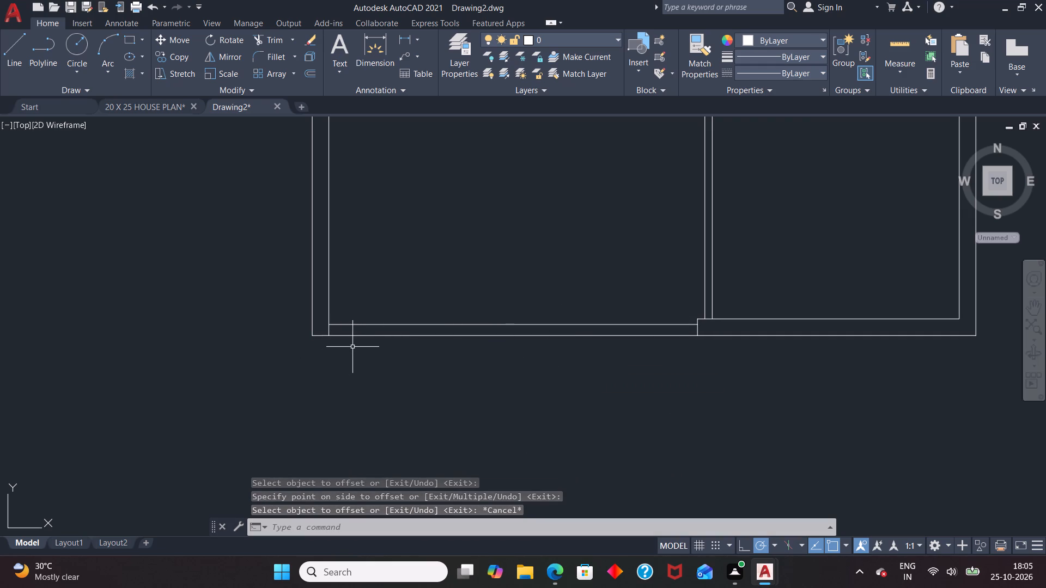
Draw a diagonal line across the 6" bottom strip from its lower-left corner to its upper-right corner.
key("l")
key("Return")
scroll(331, 333, "up", 2)
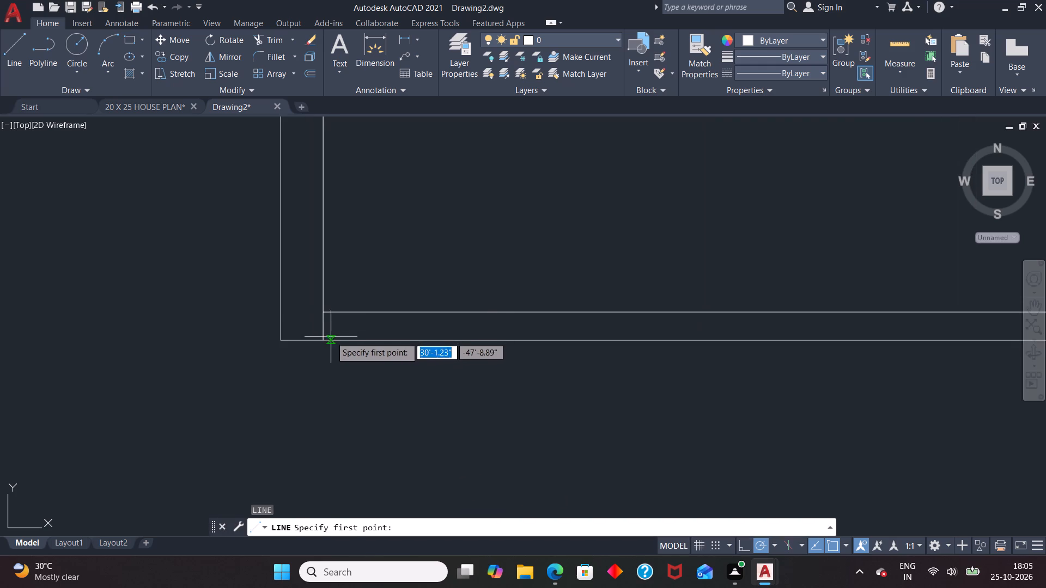
left_click(326, 342)
scroll(404, 319, "down", 3)
scroll(621, 332, "up", 2)
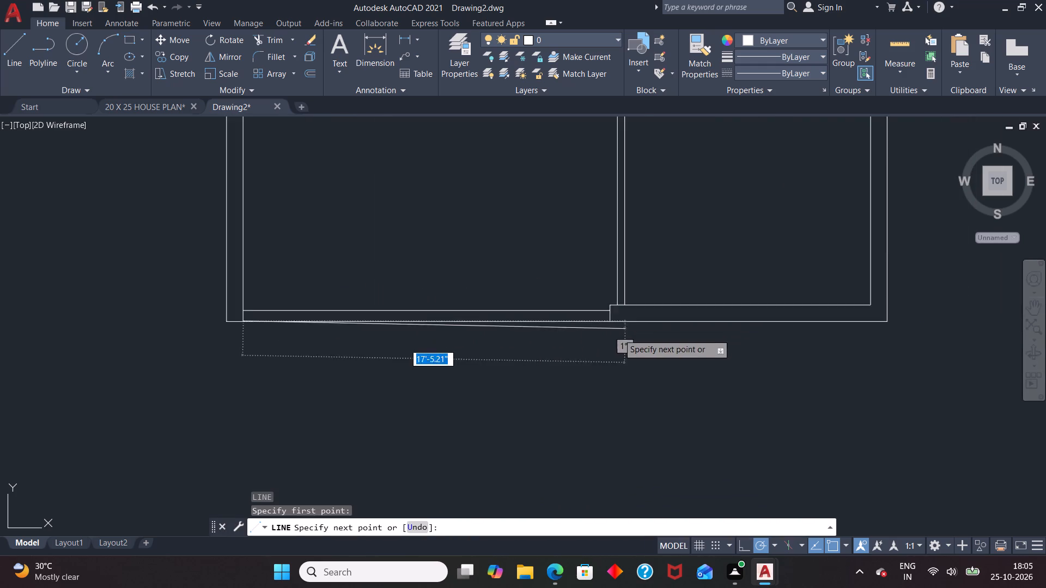
scroll(615, 336, "up", 3)
left_click(574, 179)
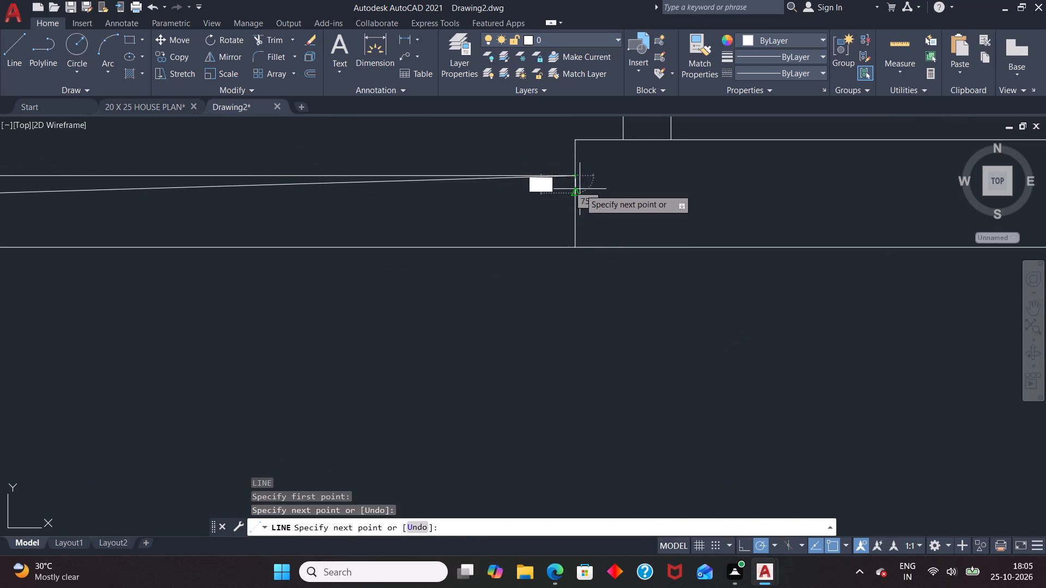
key("Escape")
Draw the opposite diagonal across the bottom strip from its upper-left corner to its lower-right corner.
scroll(780, 281, "down", 3)
key("l")
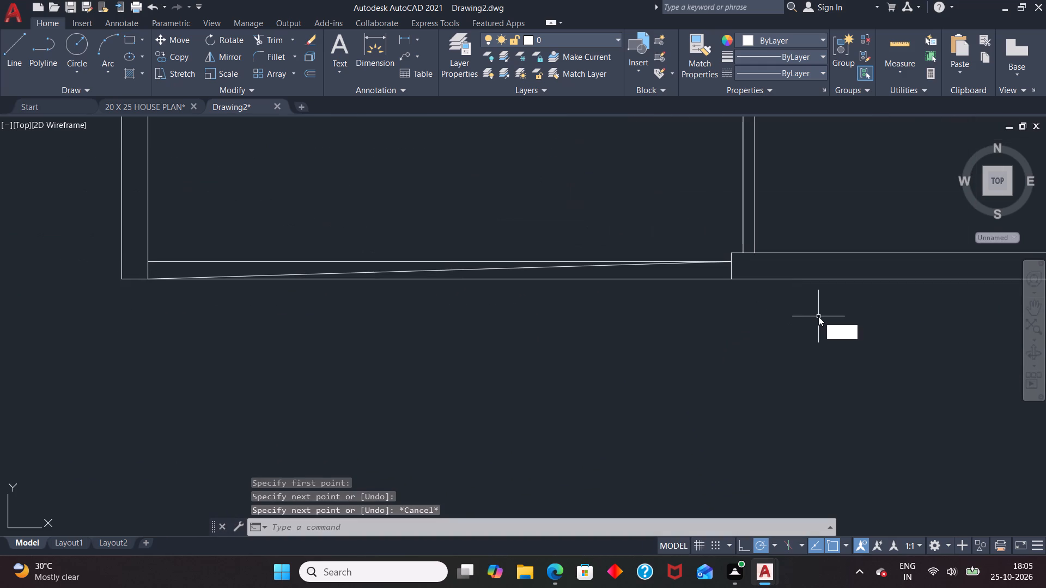
key("Return")
left_click(145, 258)
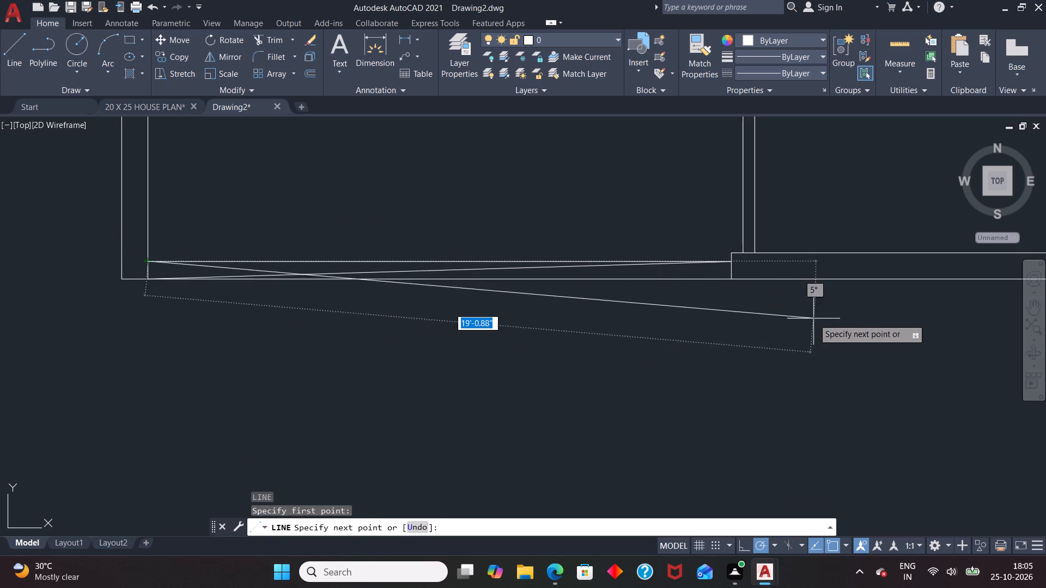
scroll(732, 286, "up", 4)
left_click(725, 235)
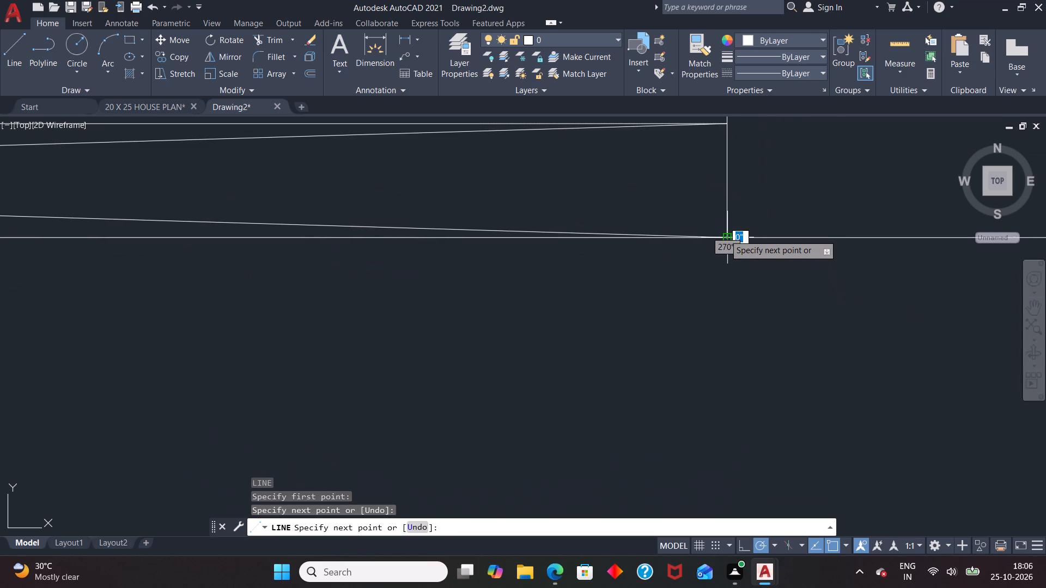
key("space")
Draw a horizontal line from the lower partition's top-left corner to the left exterior wall's inner face.
scroll(752, 331, "down", 4)
scroll(831, 353, "down", 1)
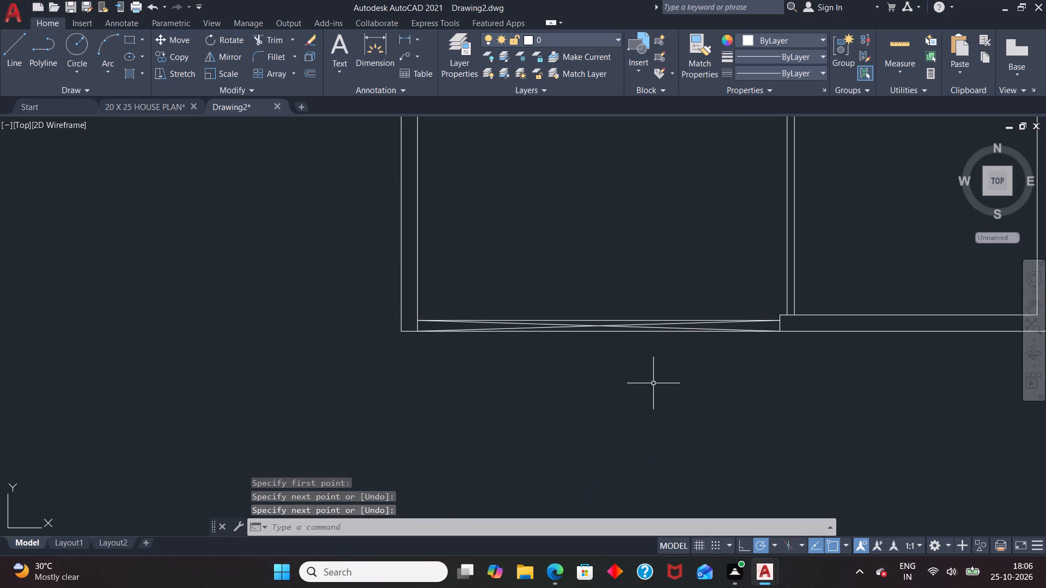
scroll(557, 394, "down", 3)
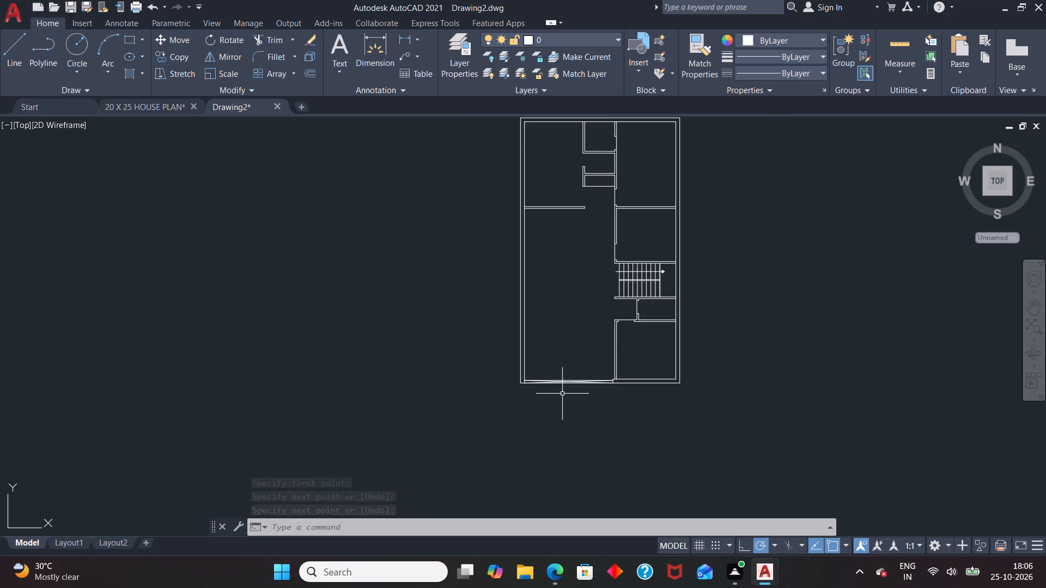
scroll(576, 437, "down", 1)
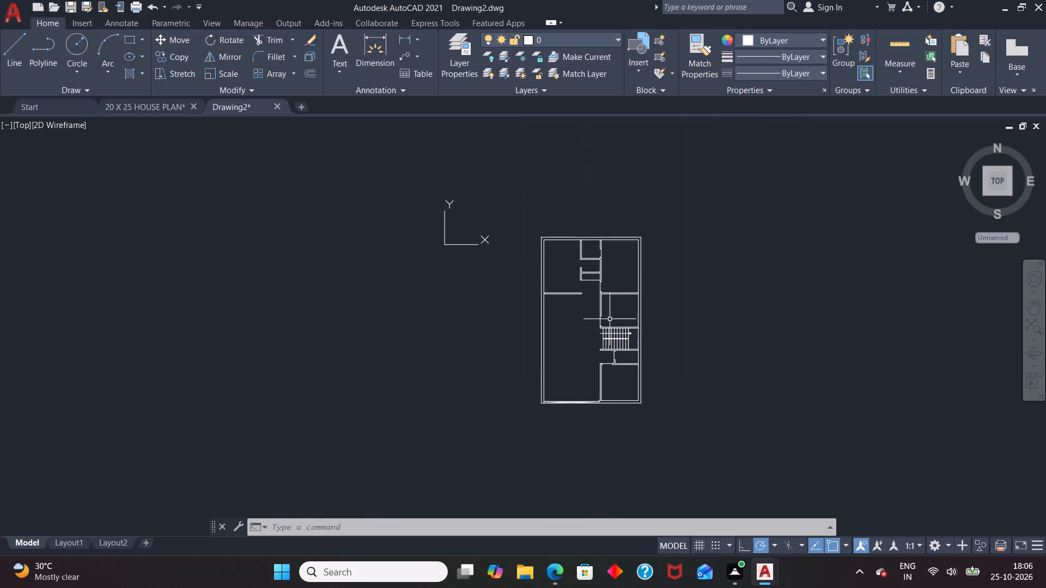
scroll(629, 304, "up", 1)
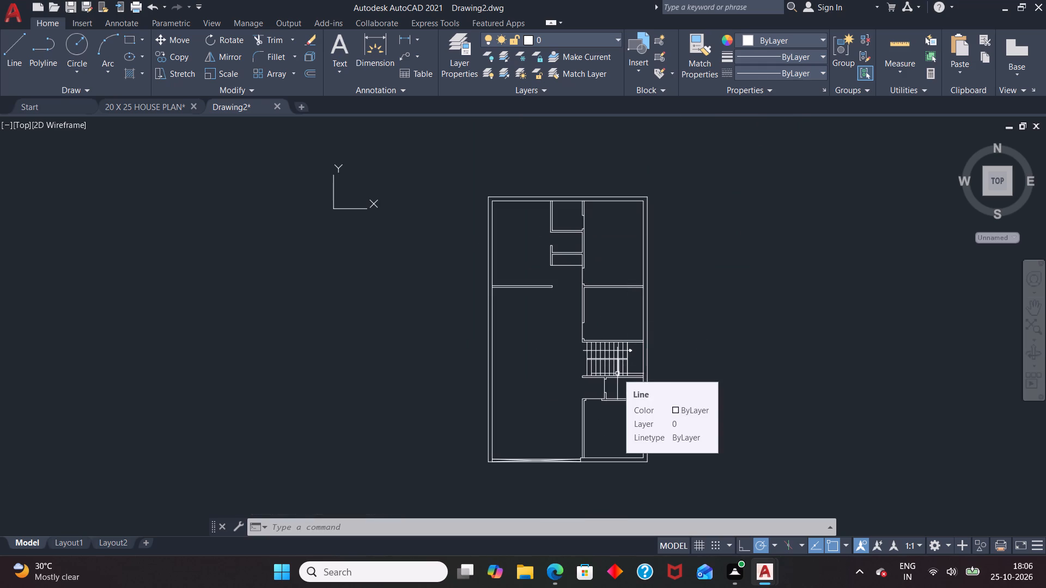
scroll(565, 413, "up", 1)
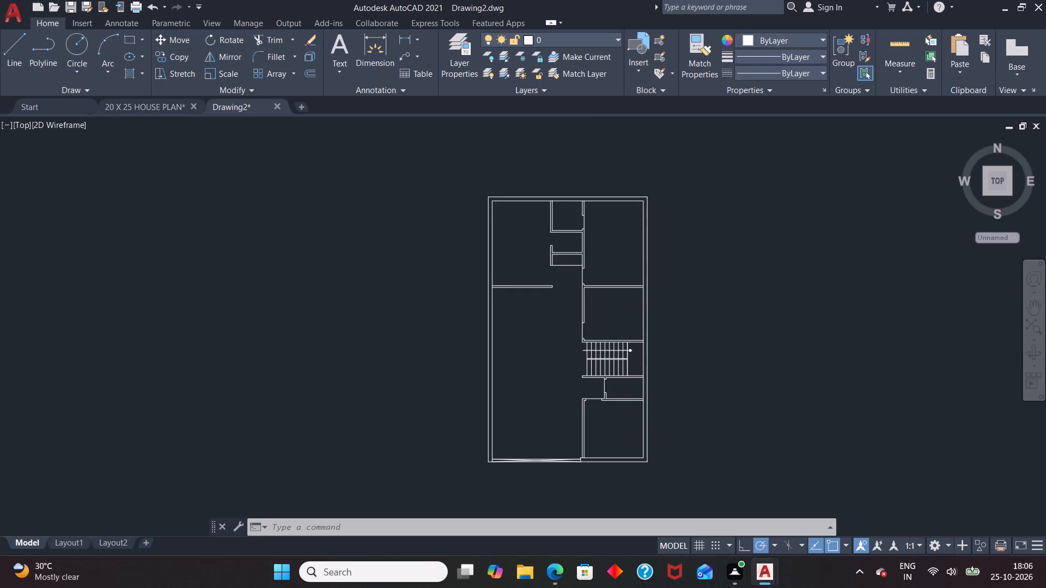
key("l")
key("Return")
scroll(593, 395, "up", 2)
left_click(586, 385)
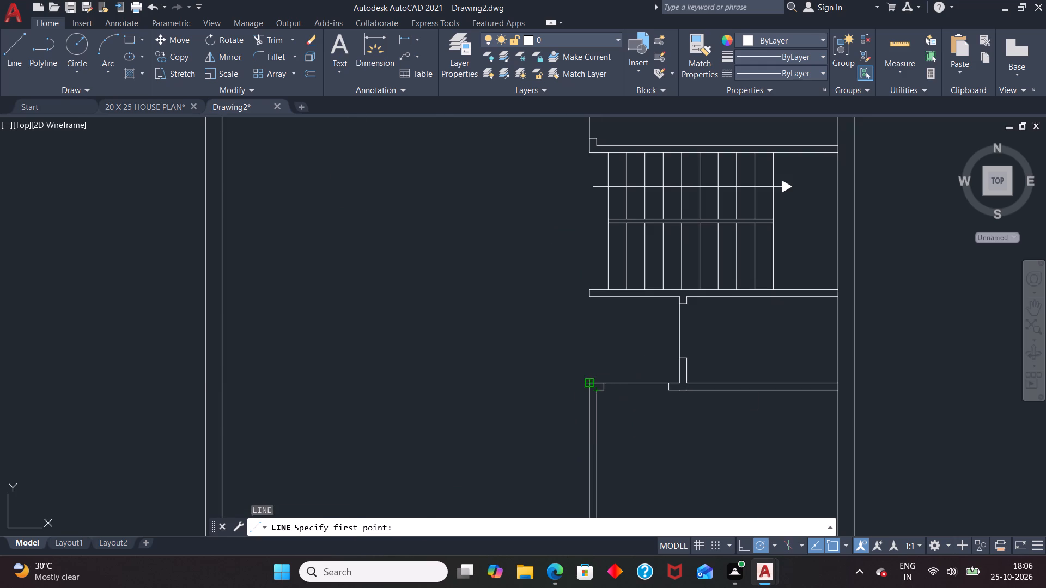
left_click(220, 383)
key("Escape")
Offset the new horizontal line 4" downward to form the front room's upper wall.
scroll(533, 338, "down", 2)
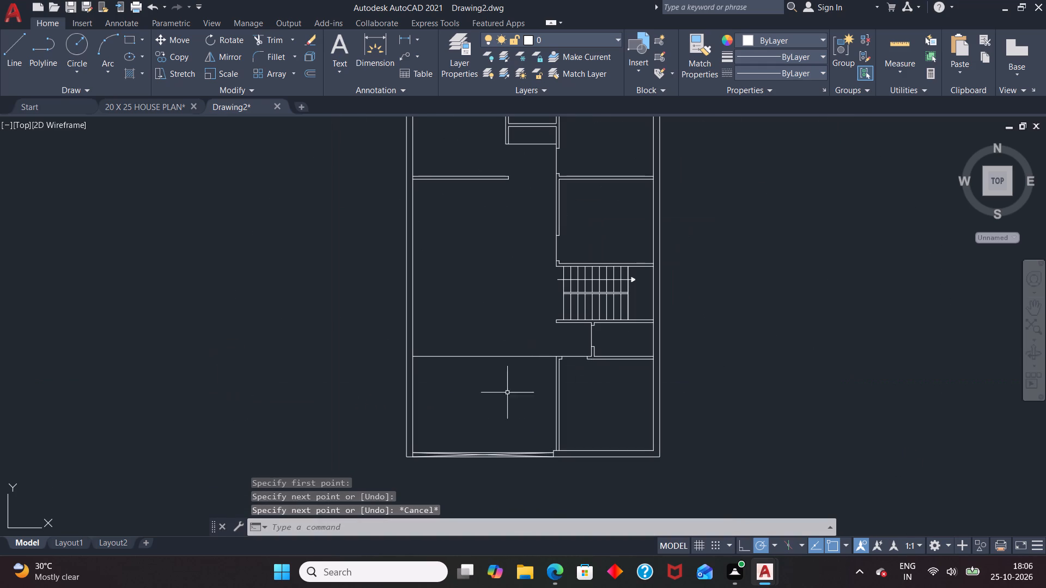
key("o")
key("Return")
key("4")
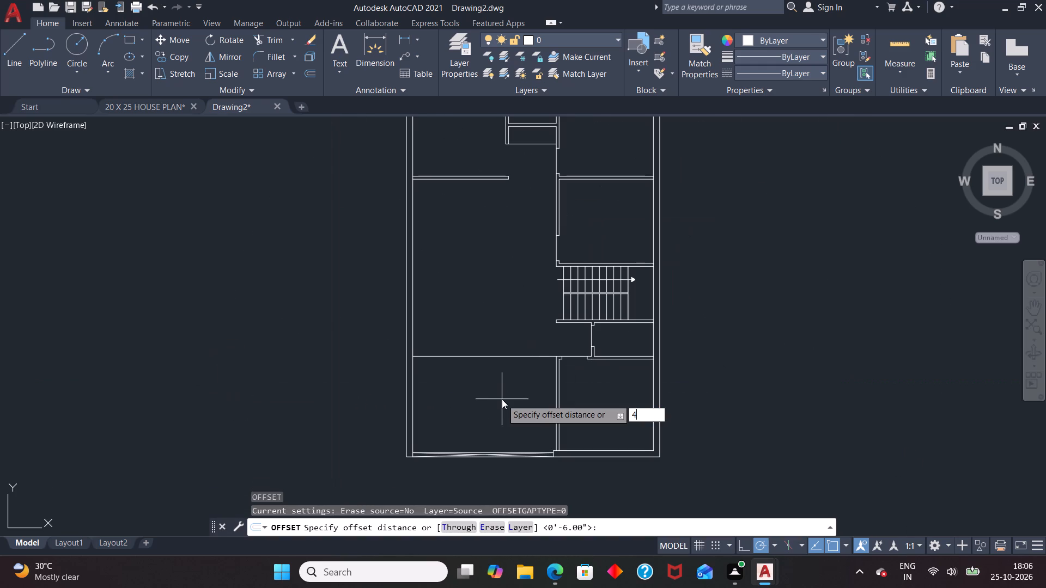
key("Return")
left_click(500, 357)
left_click(501, 381)
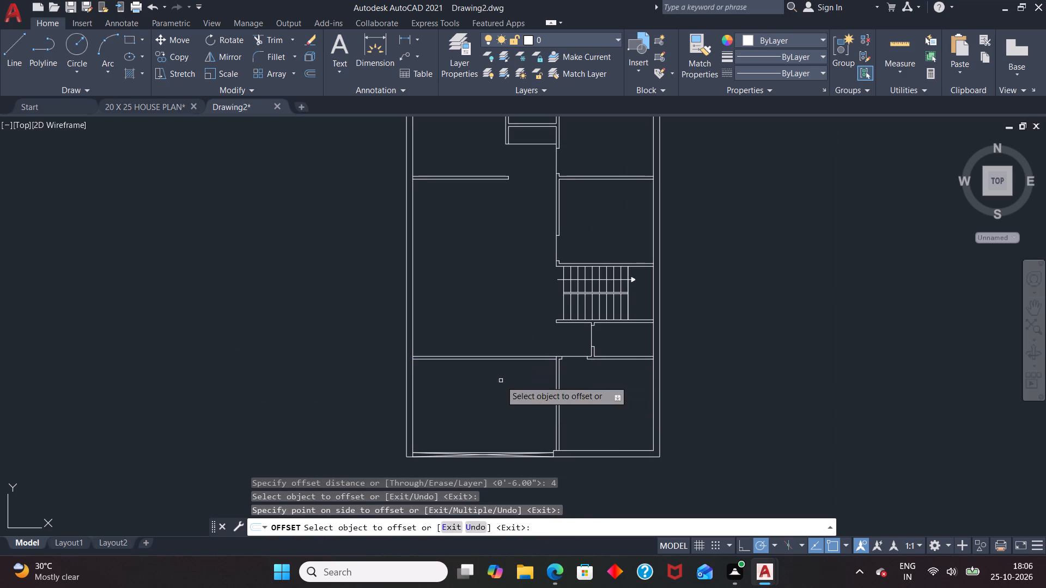
key("Escape")
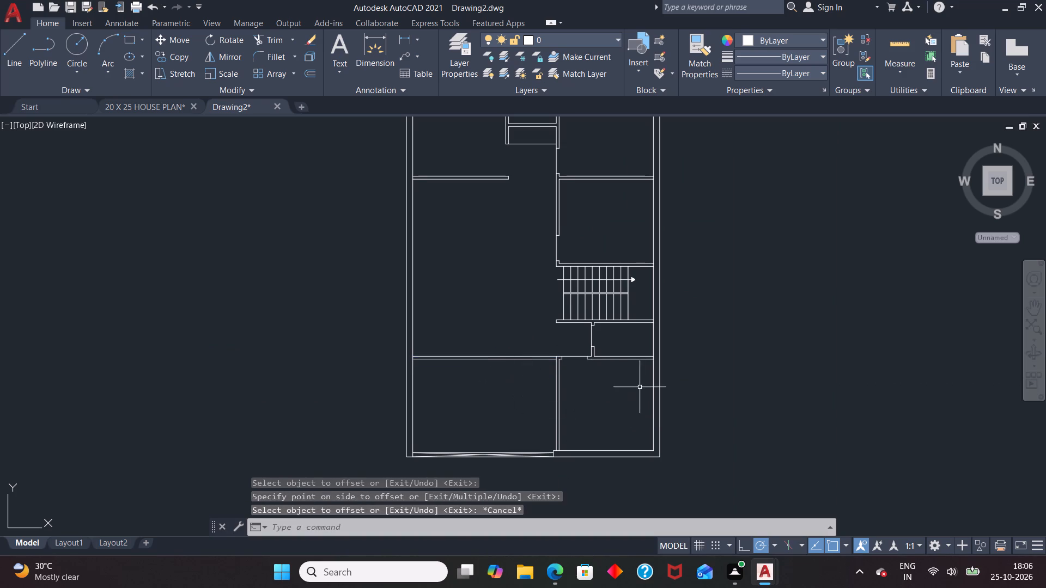
Trim the vertical partition's left face line between the two lines of the new horizontal wall.
scroll(543, 383, "up", 1)
type("TR")
key("Return")
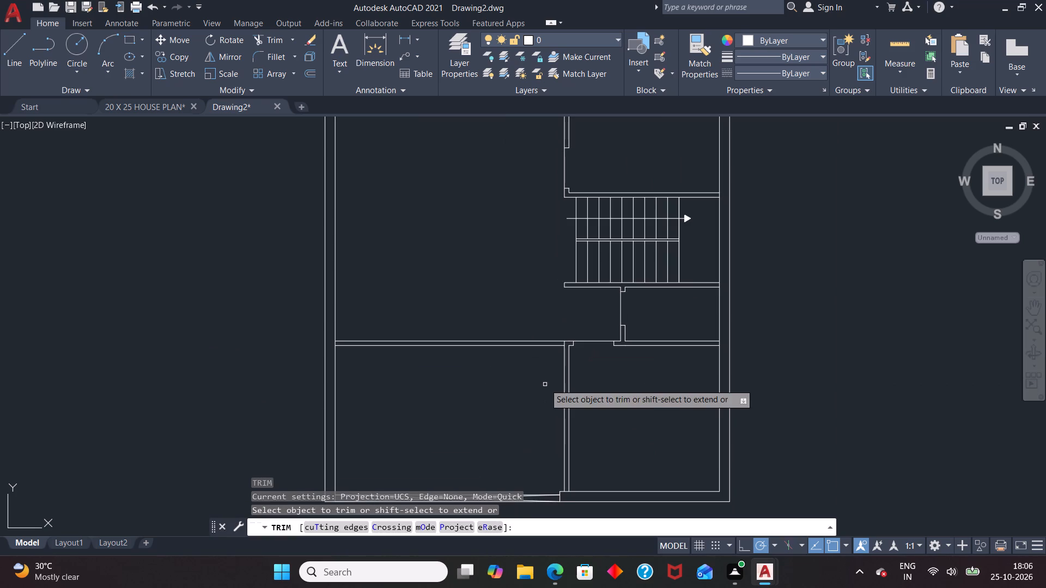
key("Return")
scroll(561, 331, "up", 3)
left_click(573, 377)
scroll(660, 307, "down", 2)
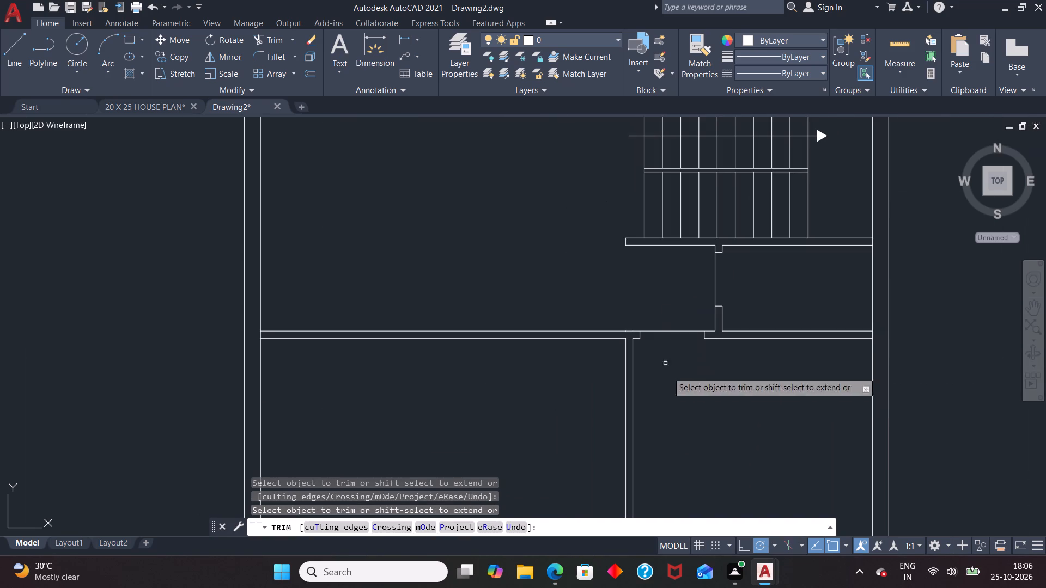
key("Escape")
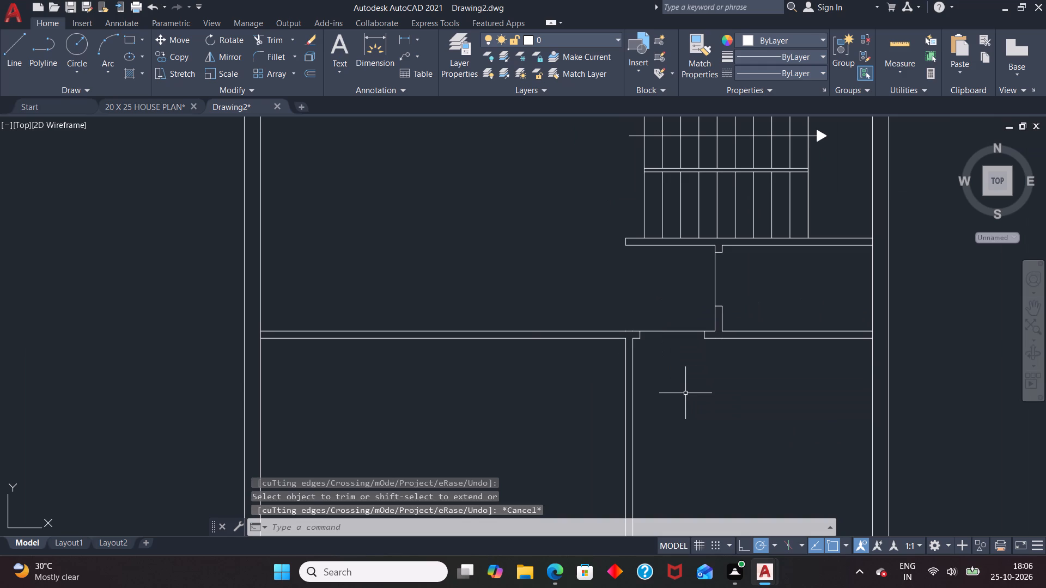
Draw a short vertical jamb line across the new horizontal wall, 4" left of the partition's left face.
key("l")
key("Return")
type("TK")
key("Return")
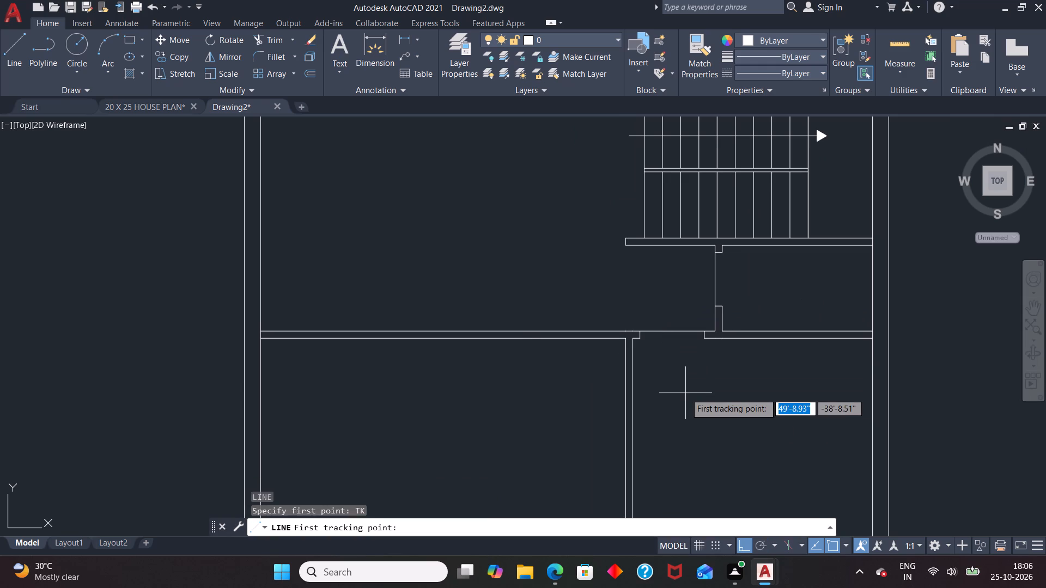
scroll(621, 346, "up", 3)
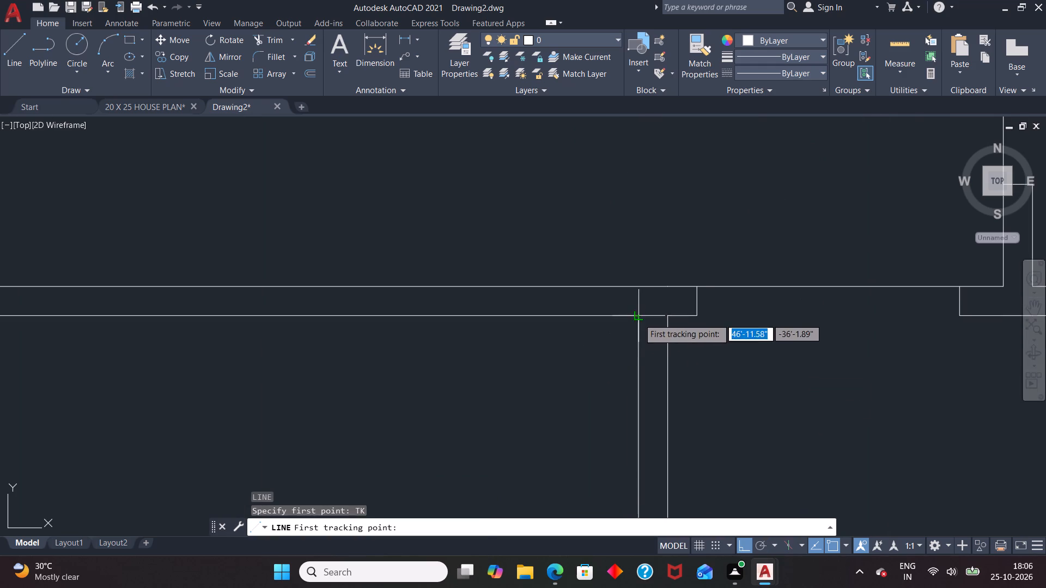
left_click(638, 318)
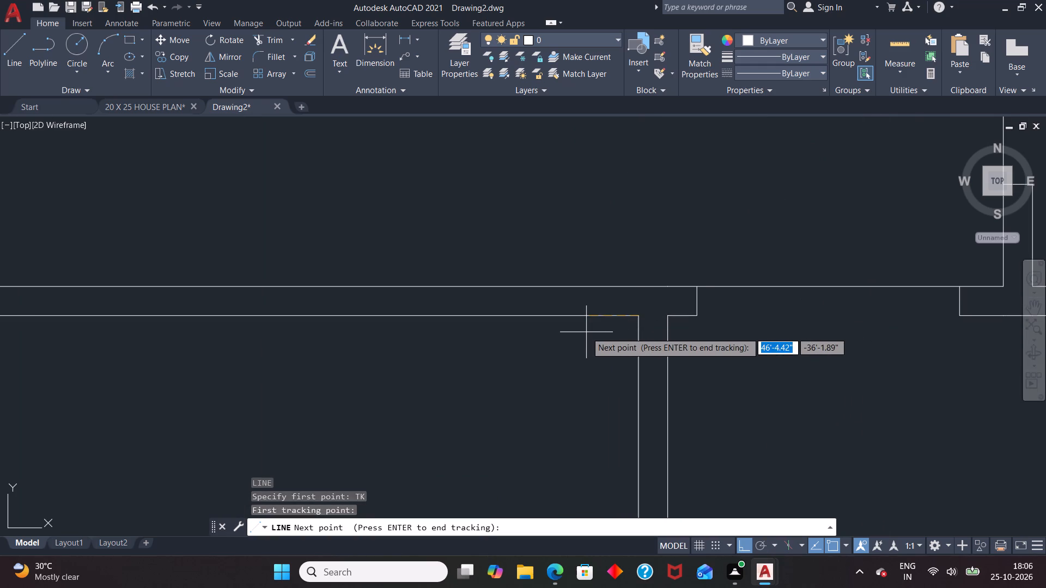
key("4")
key("Return")
key("Return")
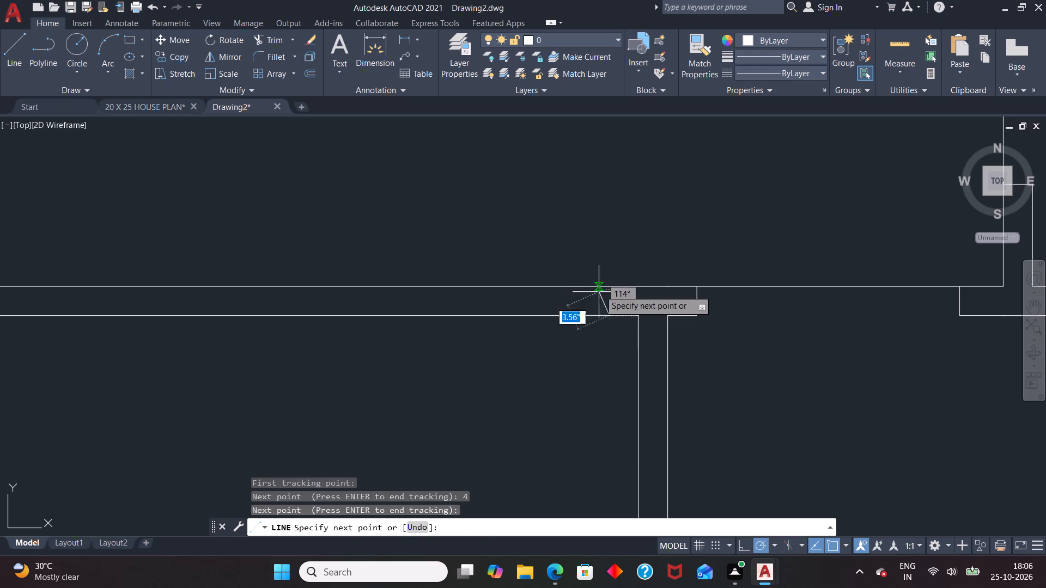
left_click(612, 285)
key("space")
Offset the jamb line 3'6" to the left to mark the door opening's other side.
scroll(711, 376, "down", 3)
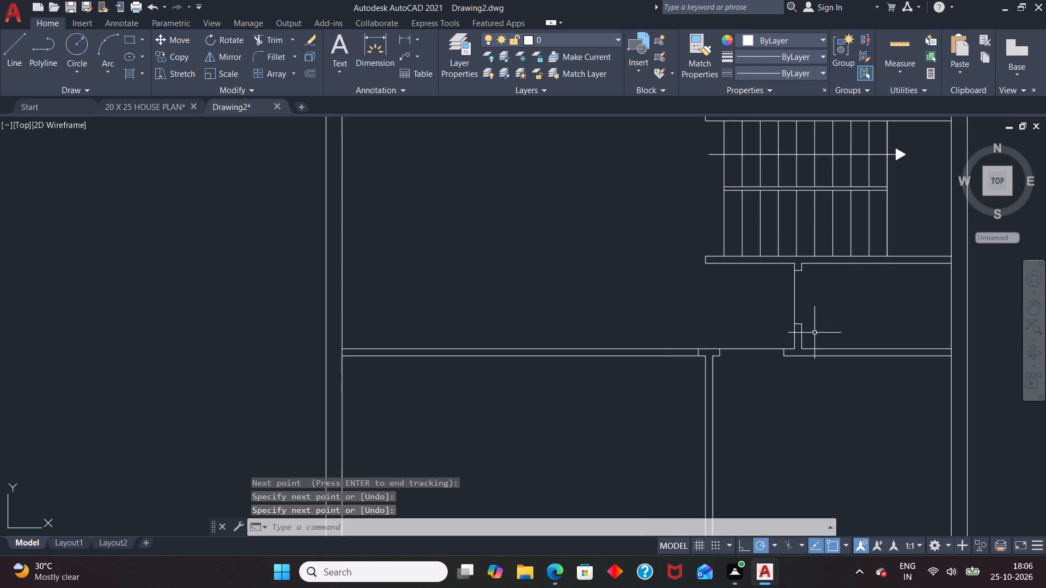
scroll(814, 333, "down", 2)
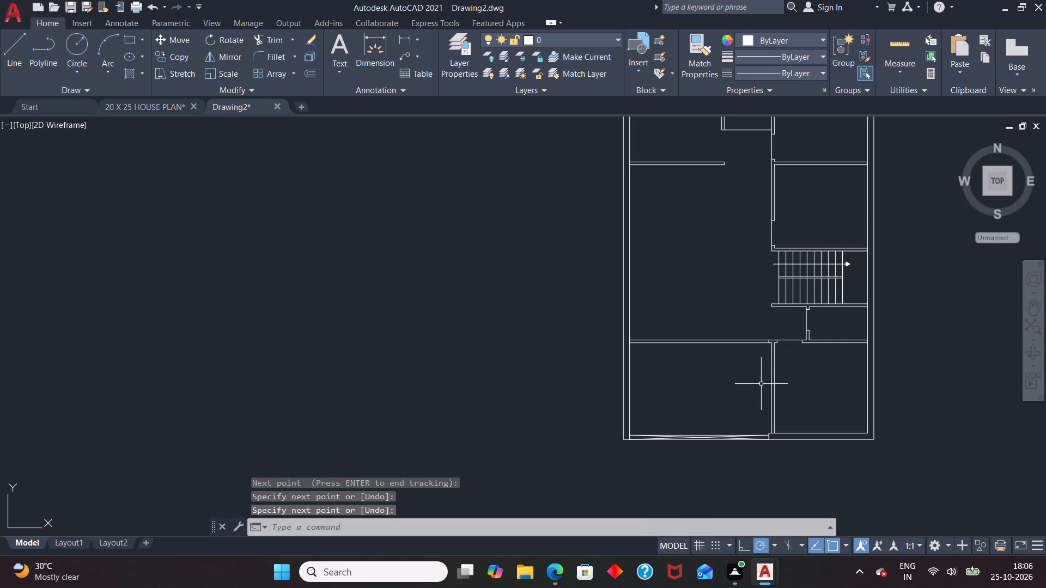
key("o")
key("Return")
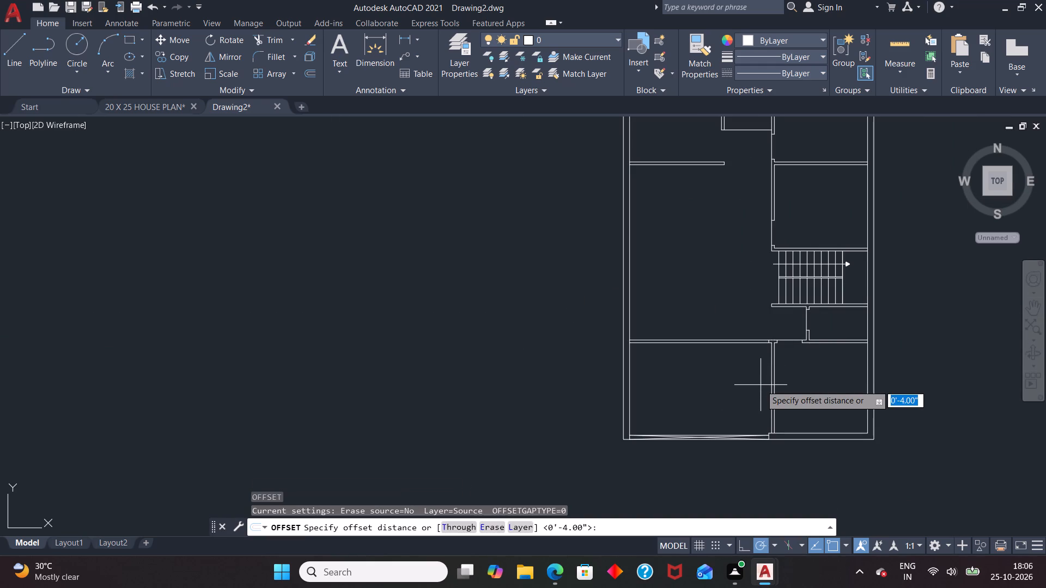
type("3'6\"")
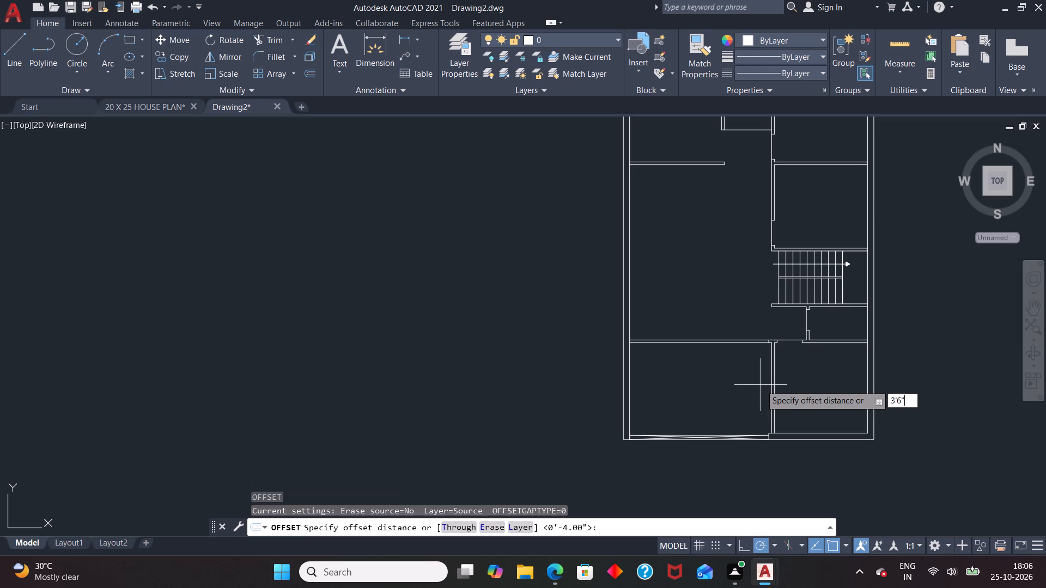
key("Return")
scroll(768, 345, "up", 4)
left_click(773, 333)
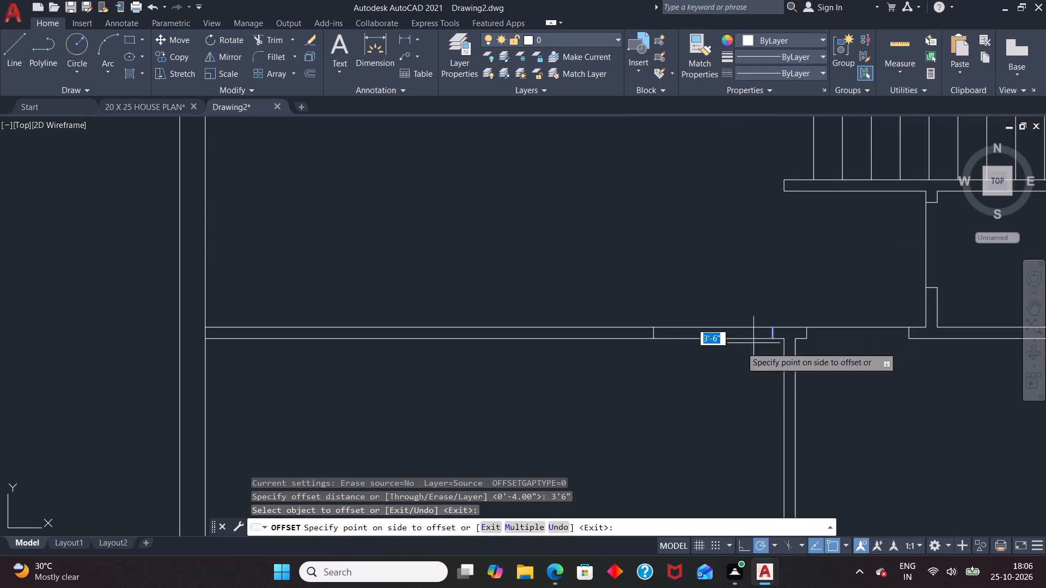
left_click(659, 368)
key("space")
Trim the horizontal wall's upper line between the two jamb lines of the door opening.
type("TR")
key("Return")
key("Return")
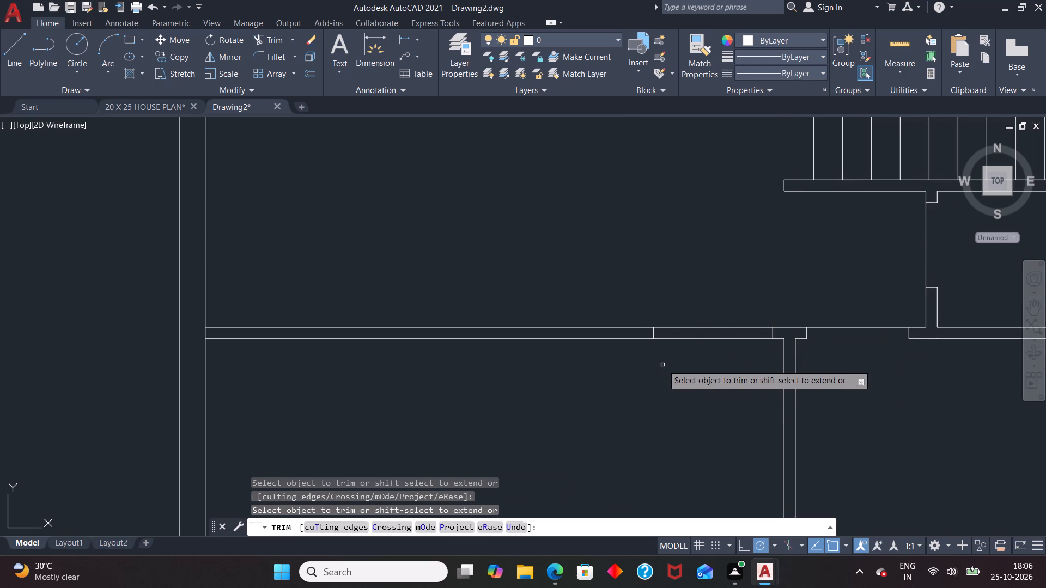
left_click(698, 325)
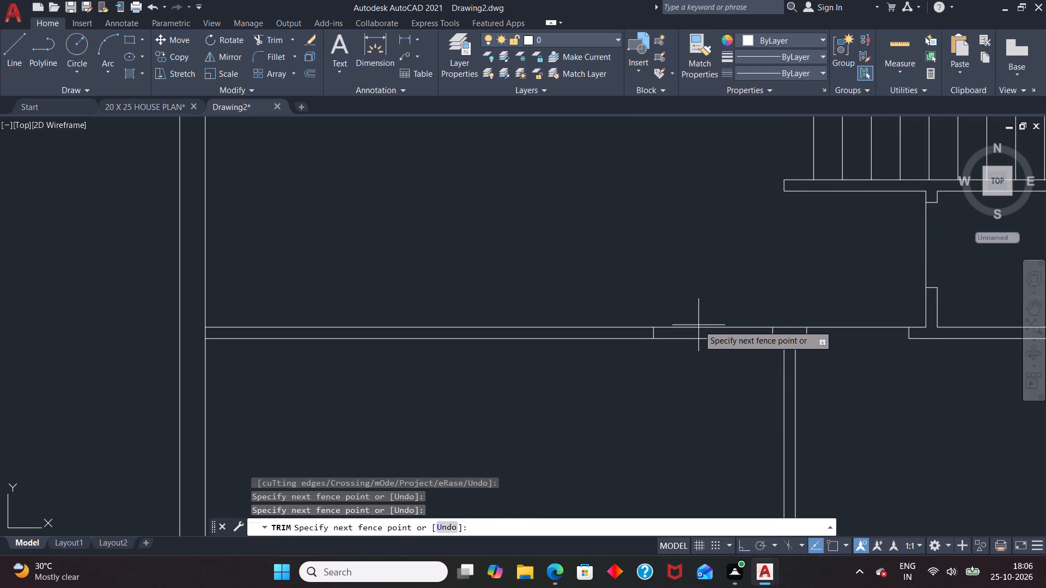
left_click(698, 329)
key("Escape")
Draw a step rectangle about 4'1" by 1'1" below the new door opening, against the vertical partition's left face.
scroll(729, 310, "down", 2)
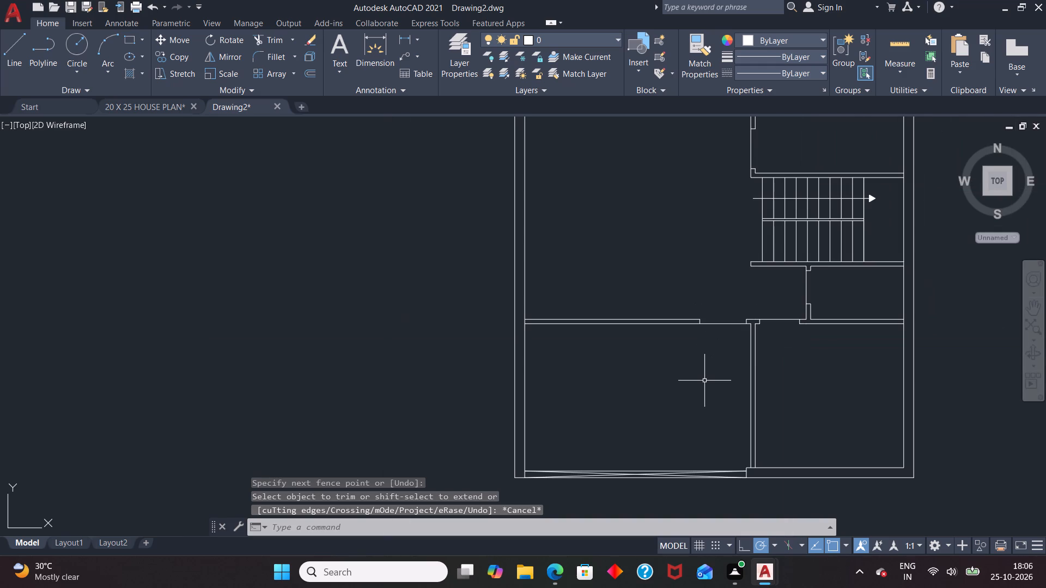
scroll(803, 318, "up", 1)
type("REC")
key("Return")
scroll(700, 332, "up", 3)
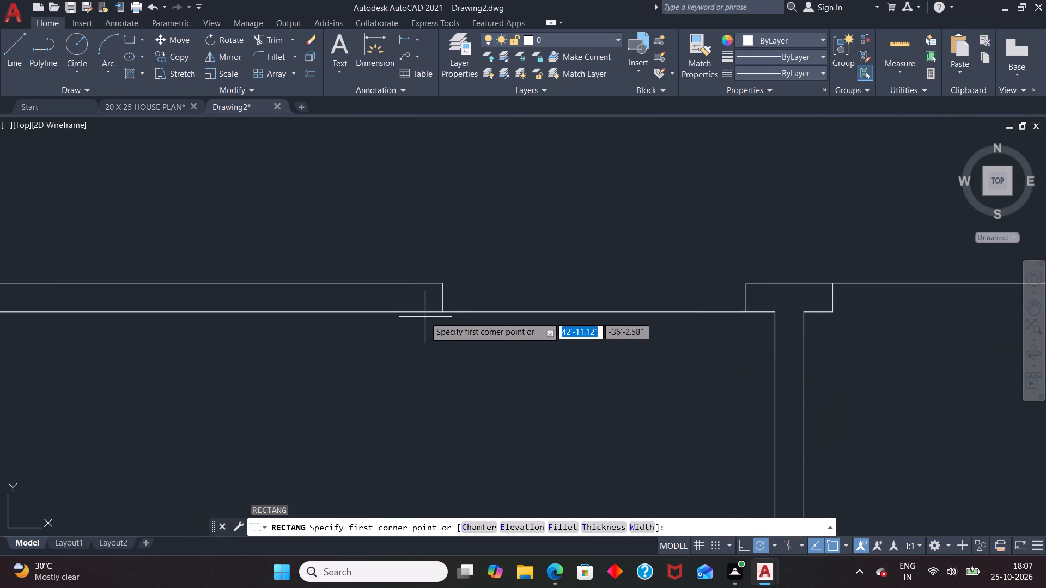
left_click(420, 311)
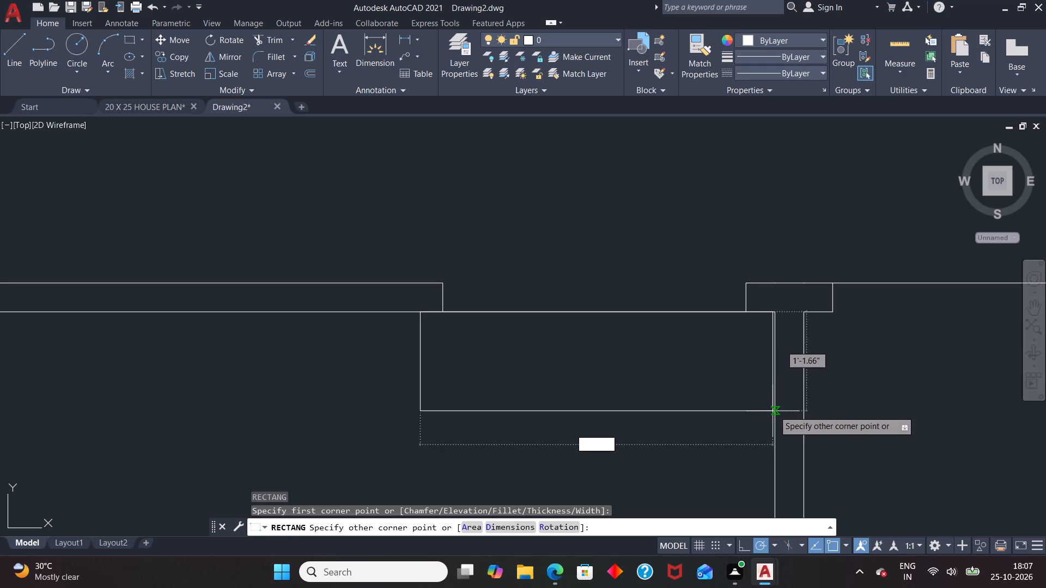
scroll(776, 408, "up", 2)
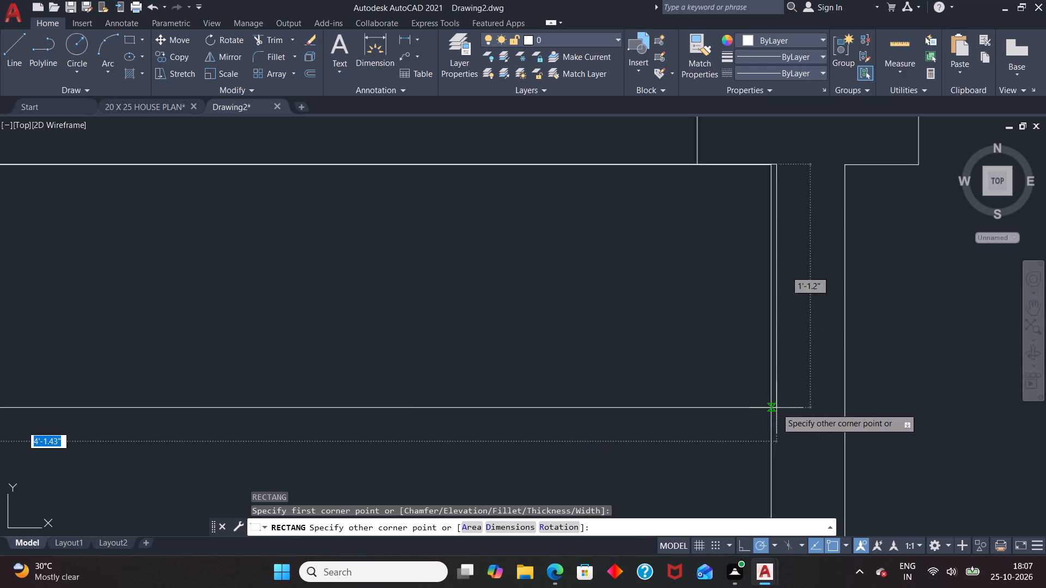
scroll(776, 408, "up", 1)
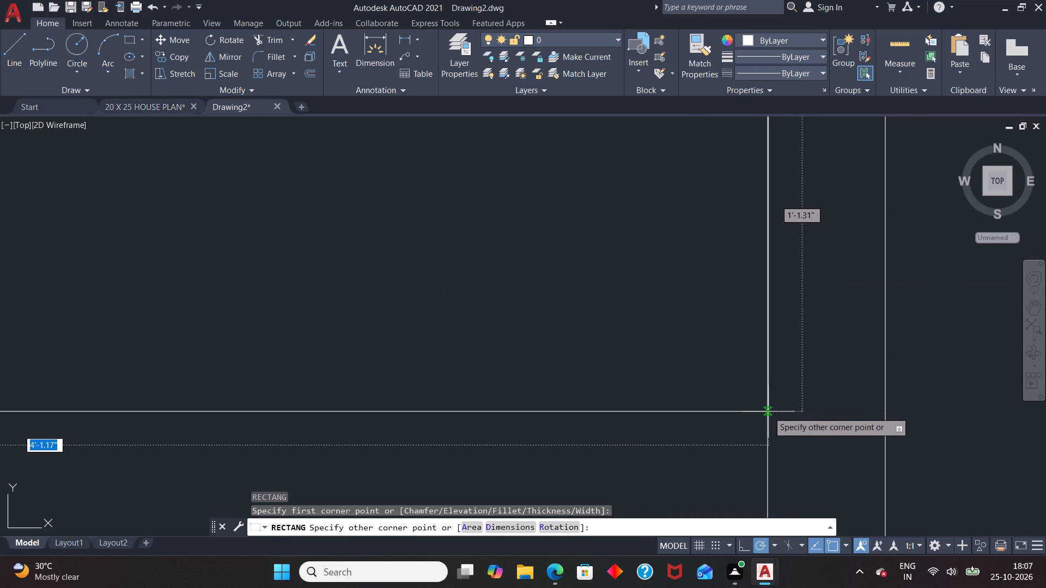
left_click(768, 412)
scroll(731, 423, "down", 3)
Draw a horizontal line between the midpoints of the rectangle's short sides to divide it into two treads.
key("l")
key("Return")
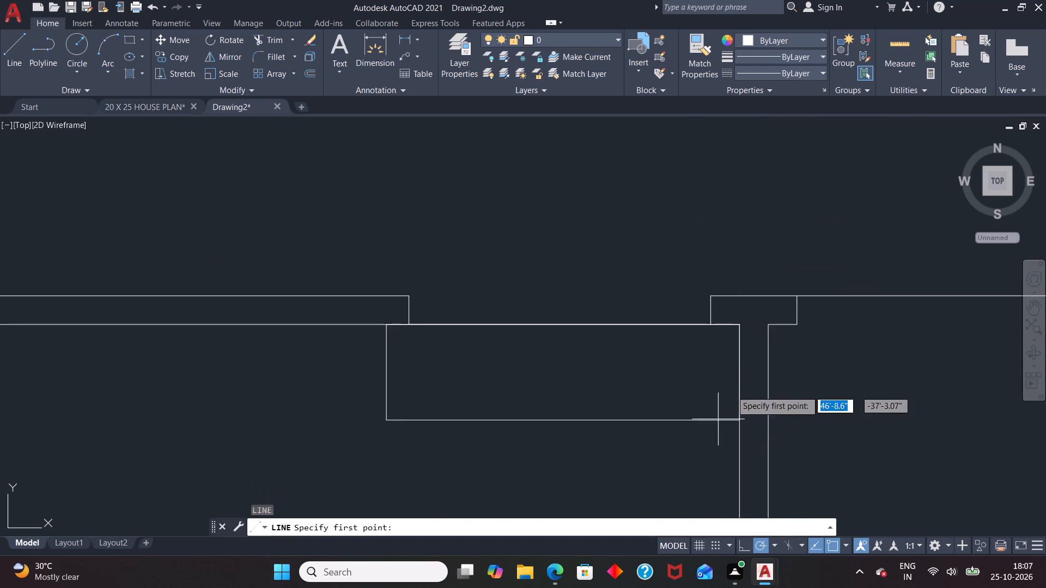
left_click(743, 373)
left_click(384, 371)
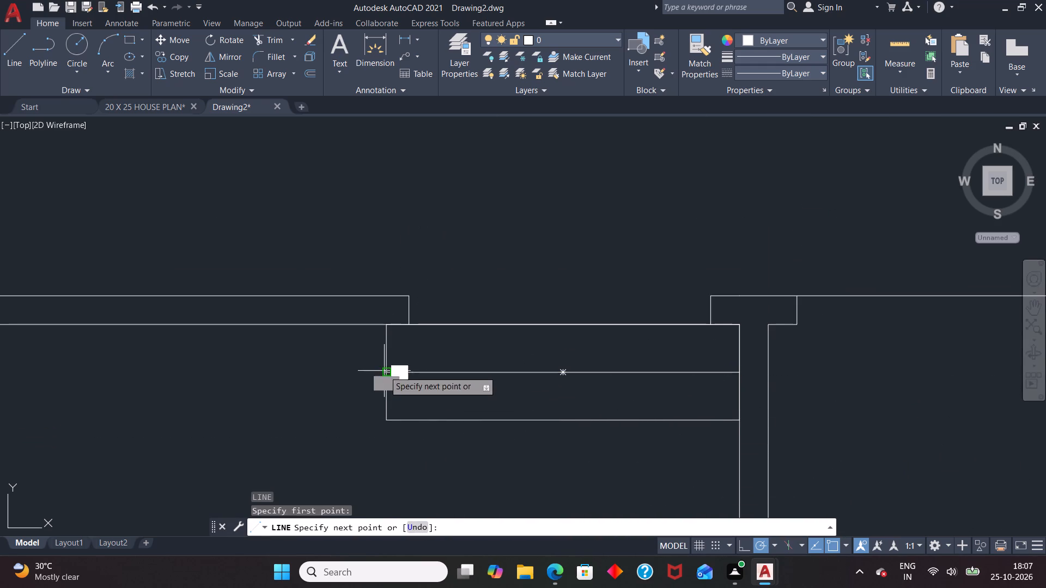
key("space")
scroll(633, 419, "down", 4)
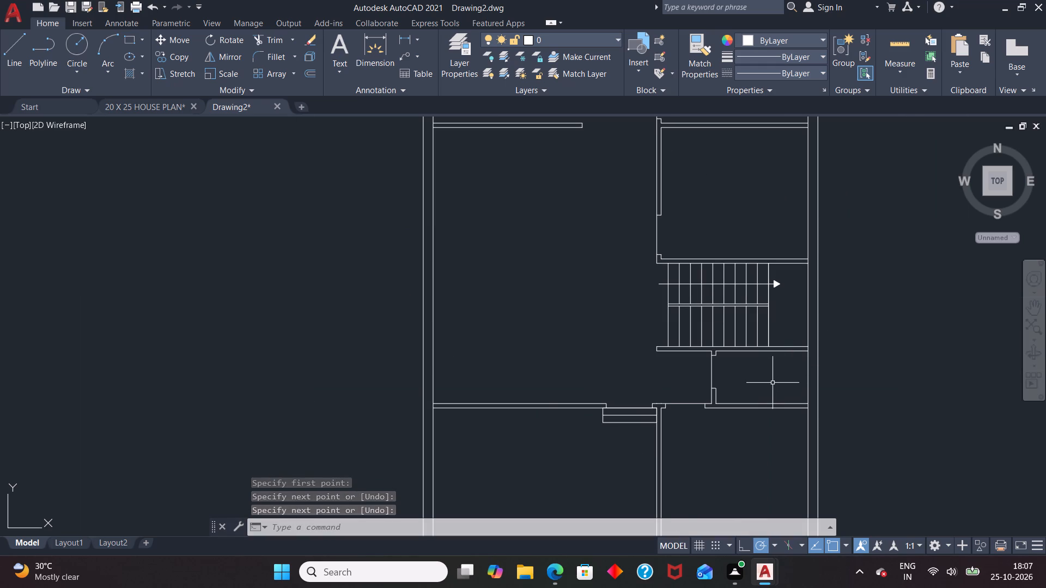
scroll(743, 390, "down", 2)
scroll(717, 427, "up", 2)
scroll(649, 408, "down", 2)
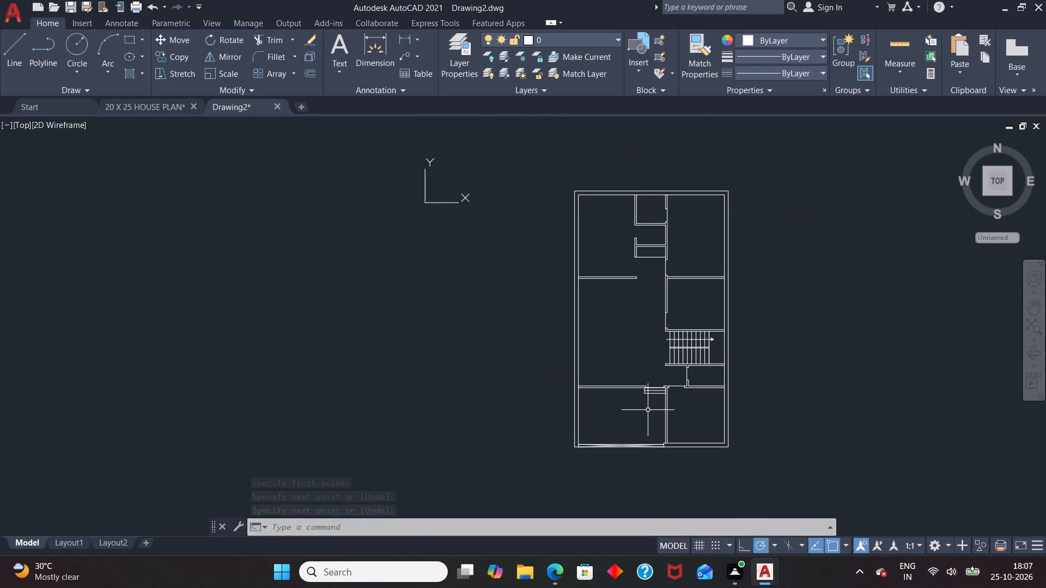
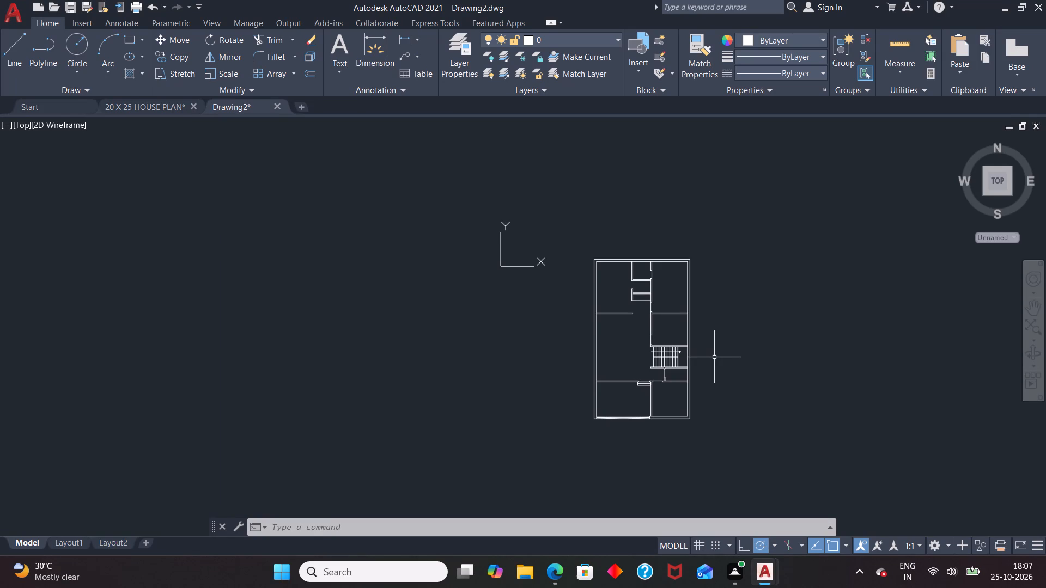
Insert the Toilet - Imperial and Door - Metric sample blocks in the empty space to the right of the floor plan.
scroll(702, 273, "up", 3)
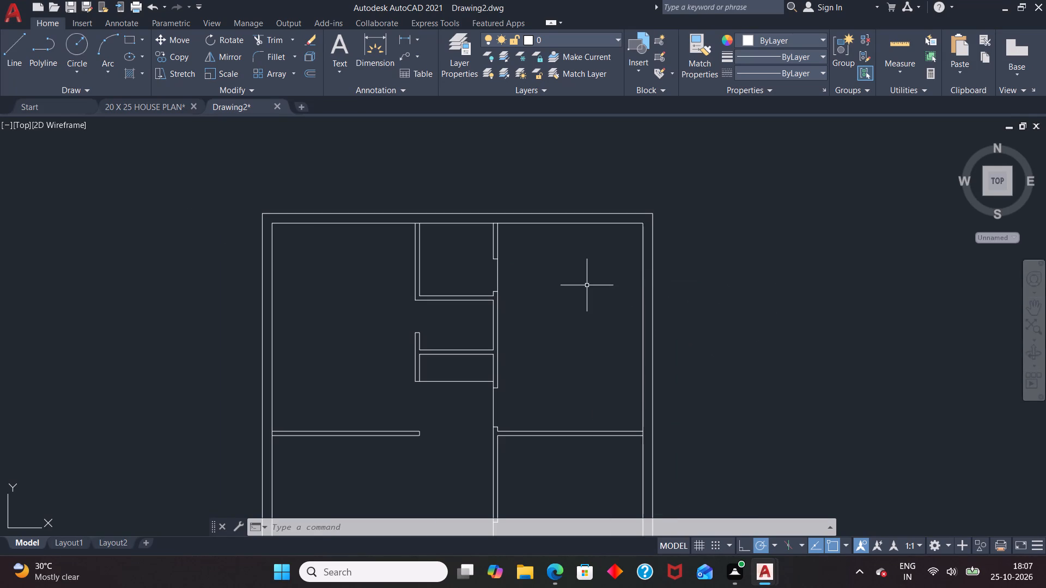
key("ctrl+3")
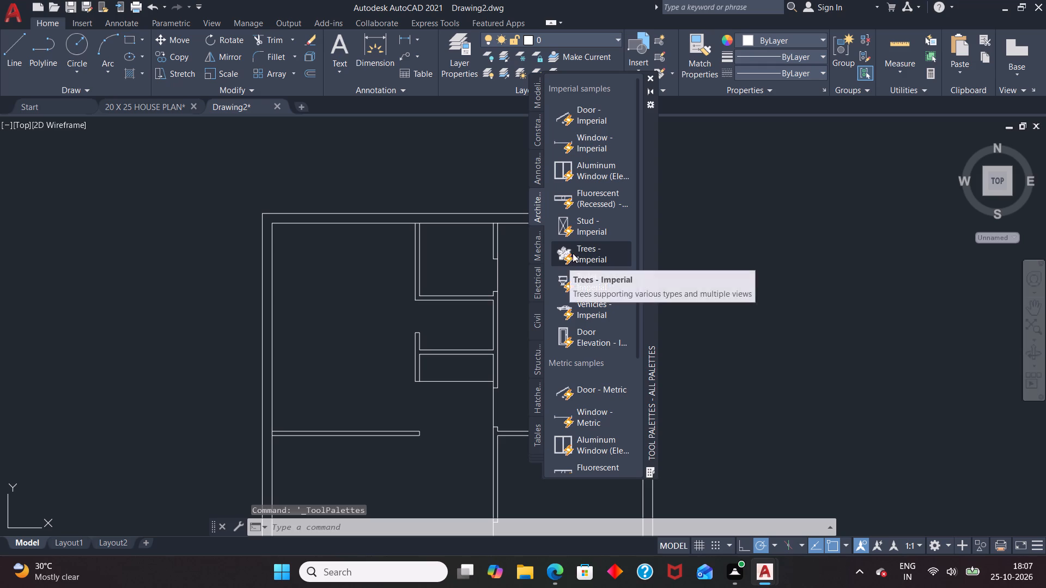
left_click_drag(578, 277, 753, 286)
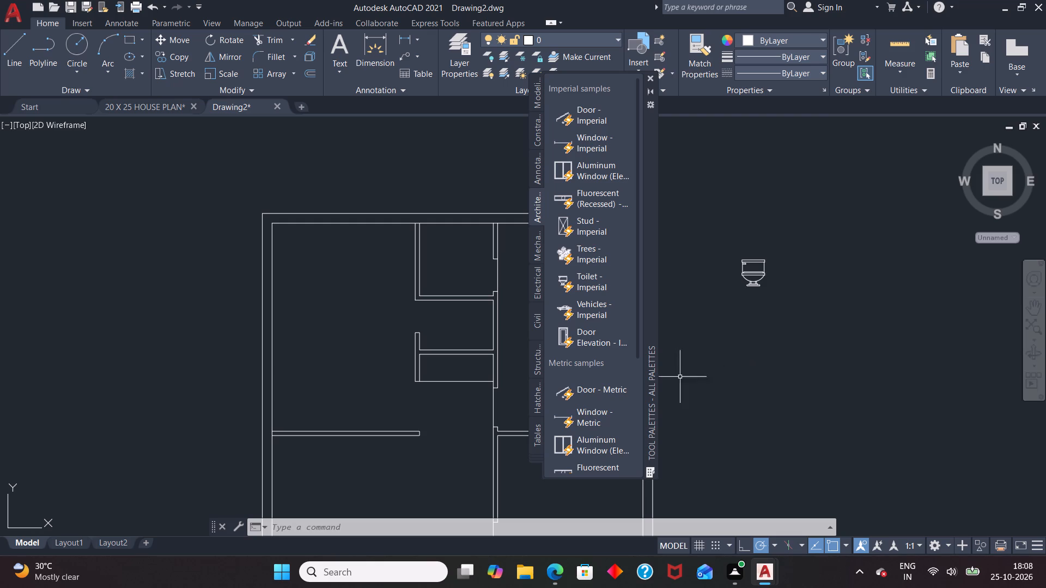
left_click_drag(613, 384, 785, 365)
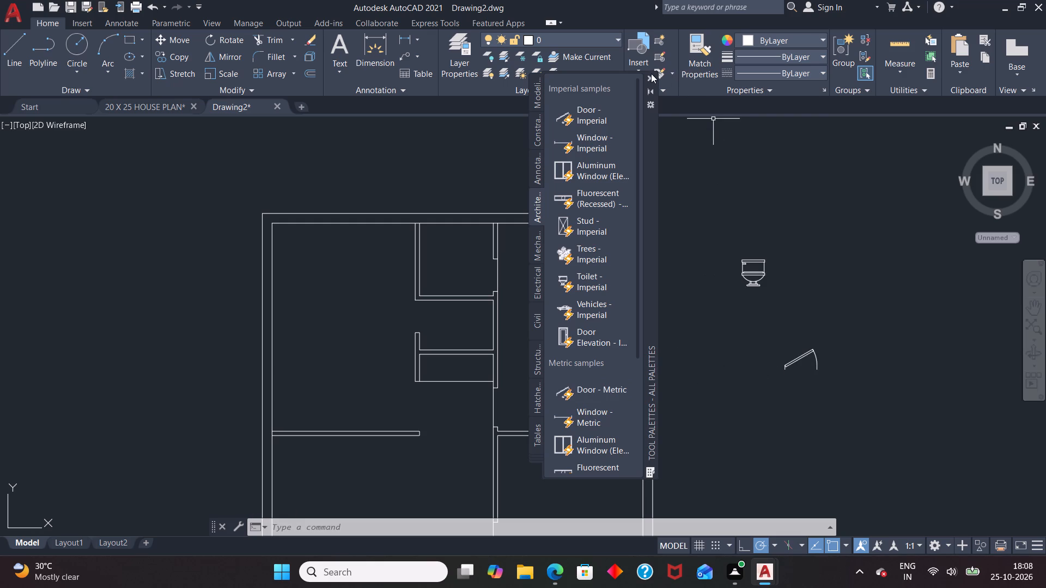
left_click(651, 75)
Set the inserted door block's swing to fully open, with its leaf perpendicular to the opening.
left_click(795, 362)
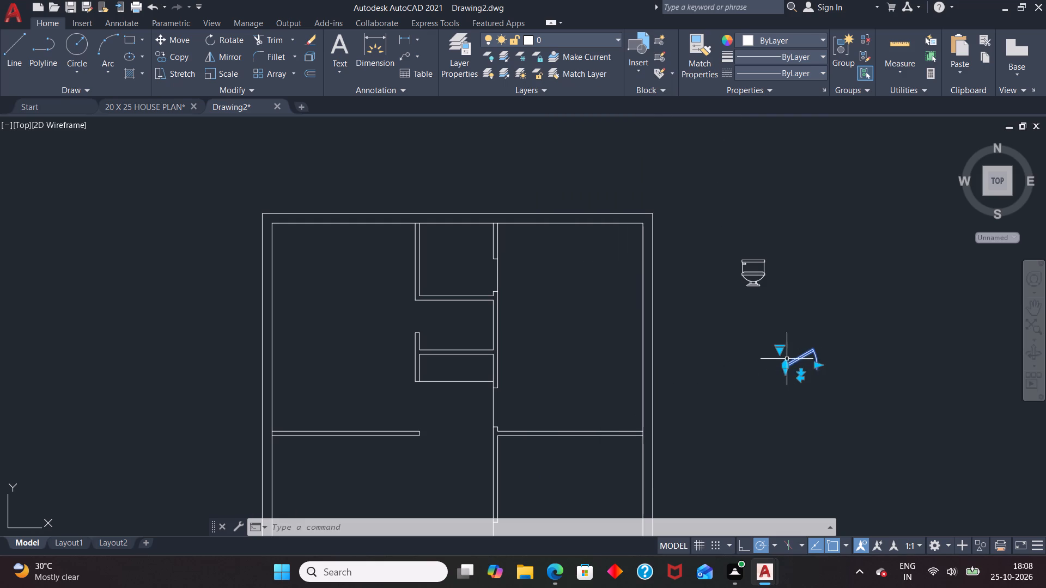
left_click(778, 351)
left_click(796, 404)
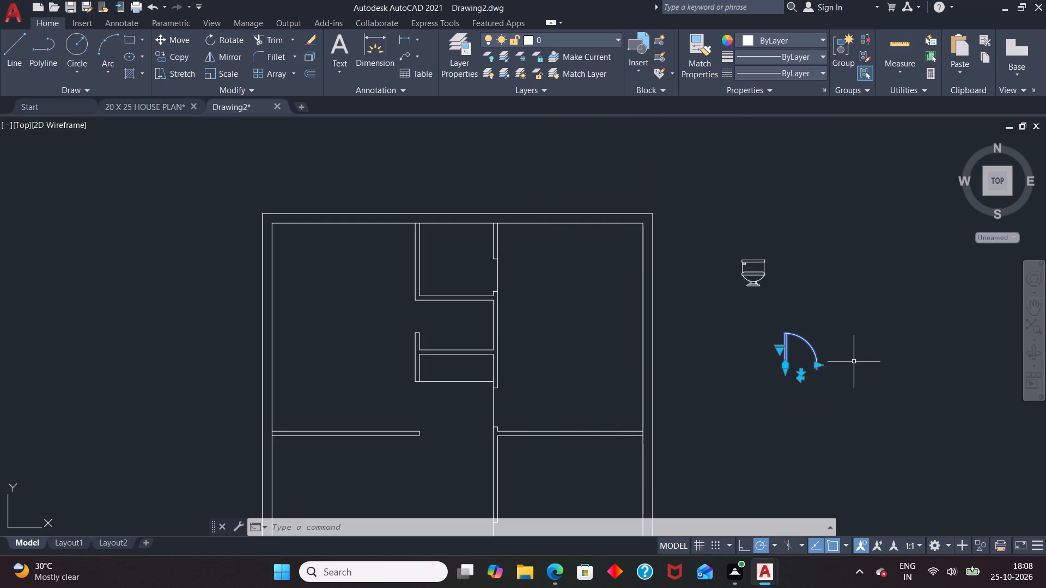
Mirror the door block about a vertical line to its right, keeping the original door.
type("MI")
key("Return")
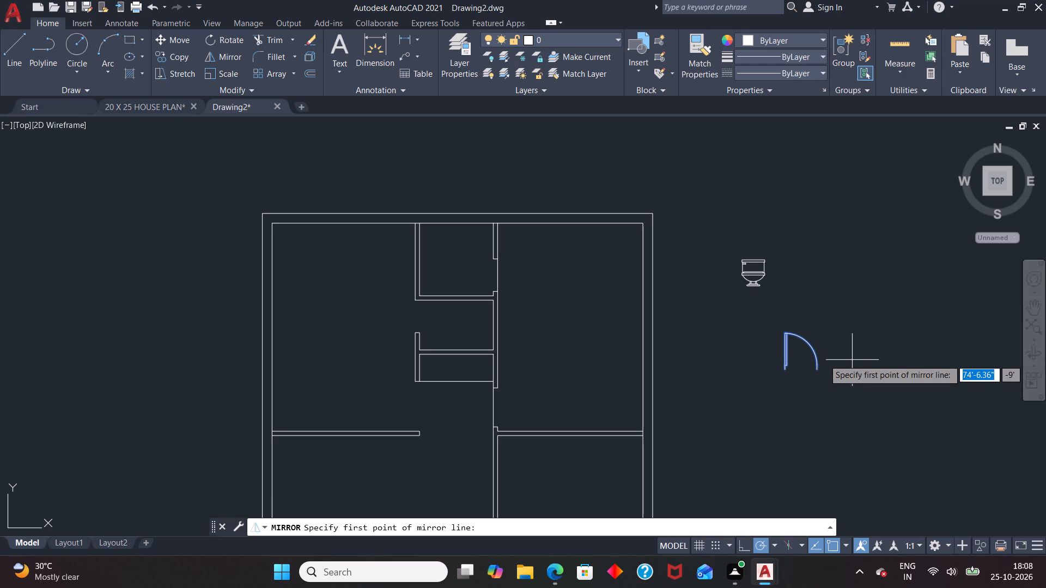
left_click(852, 327)
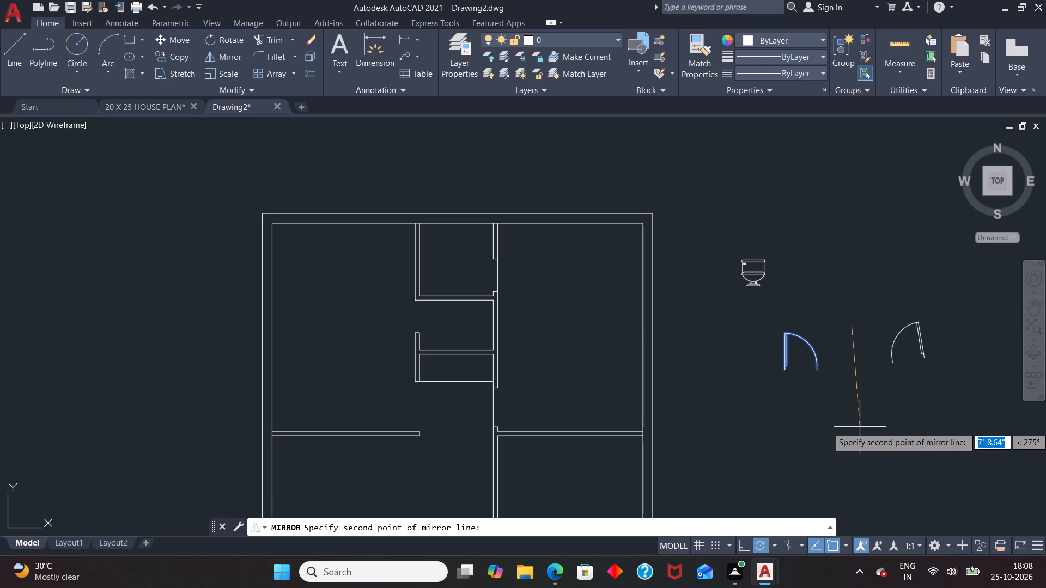
left_click(857, 436)
left_click_drag(867, 481, 857, 436)
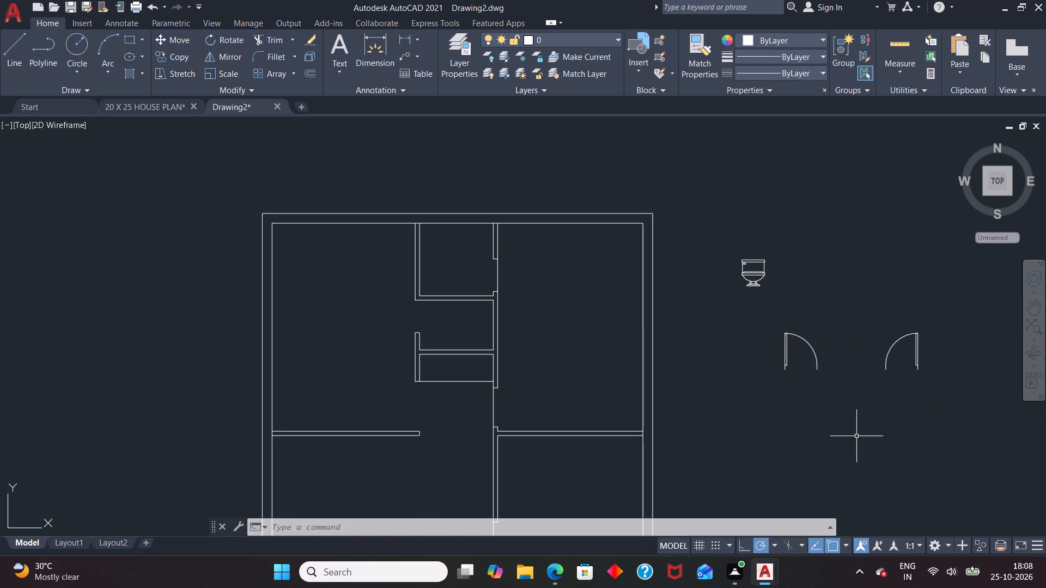
Switch the toilet block from its elevation view to Round (Plan).
left_click(754, 276)
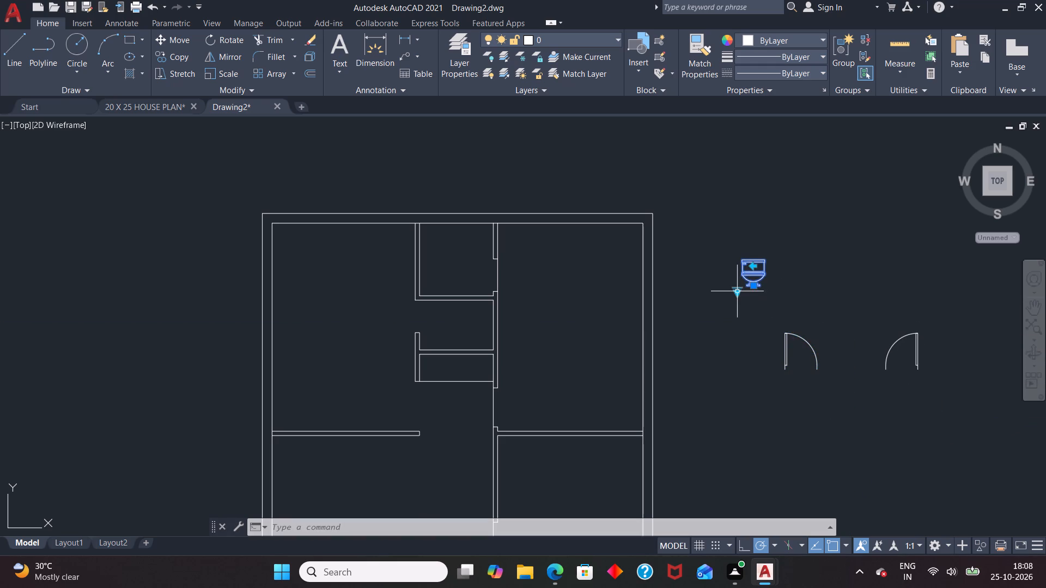
left_click(740, 291)
left_click(770, 359)
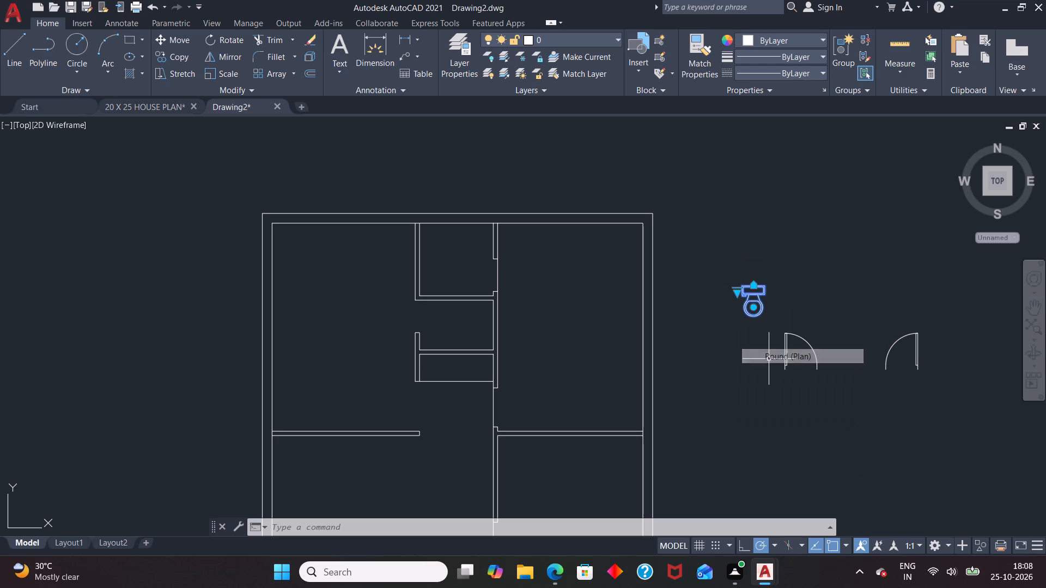
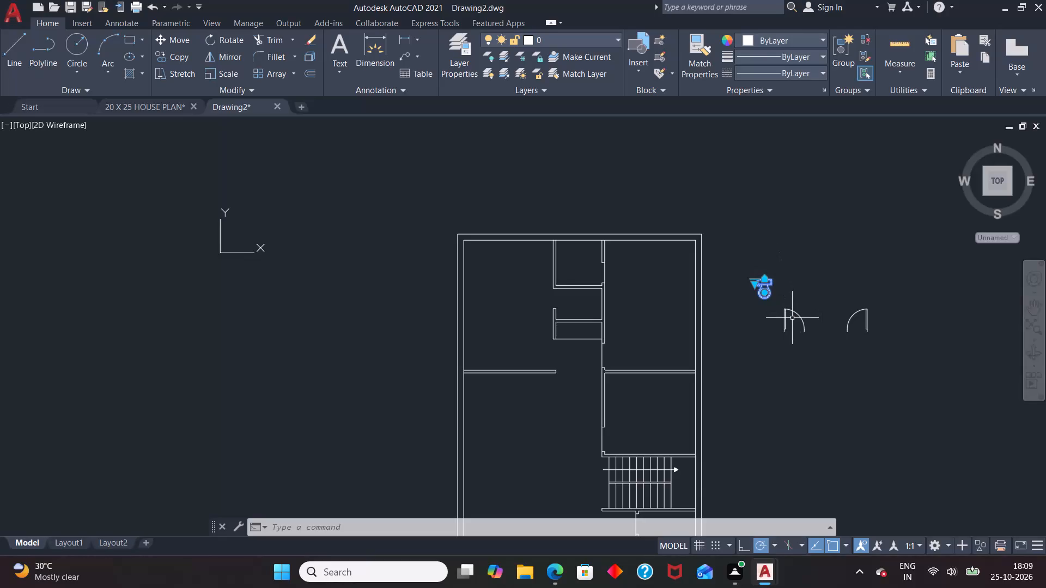
Rotate the original door block 90° about the upper end of its leaf, so the leaf lies horizontal.
key("Escape")
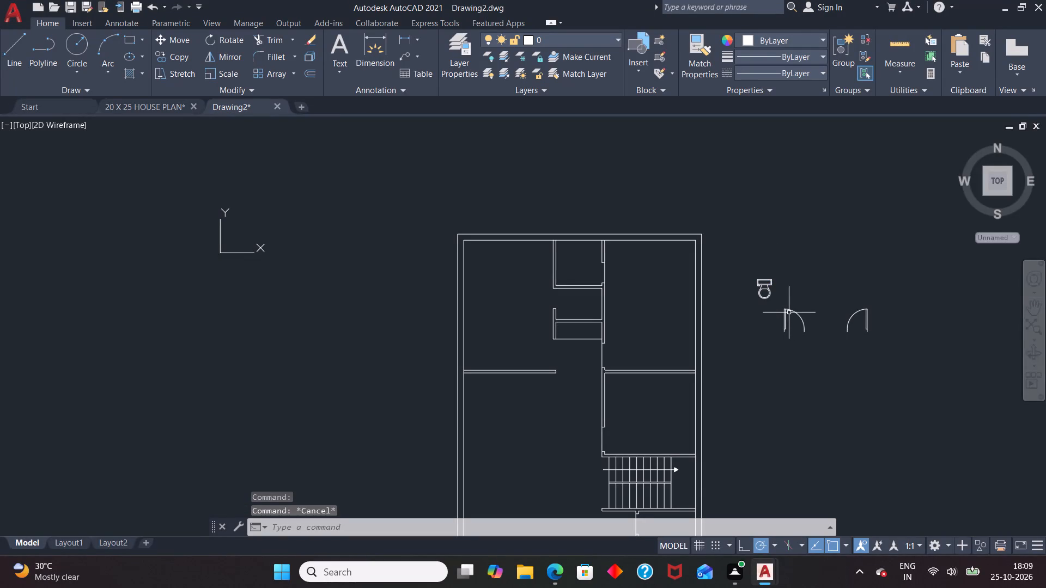
left_click(785, 311)
type("RO")
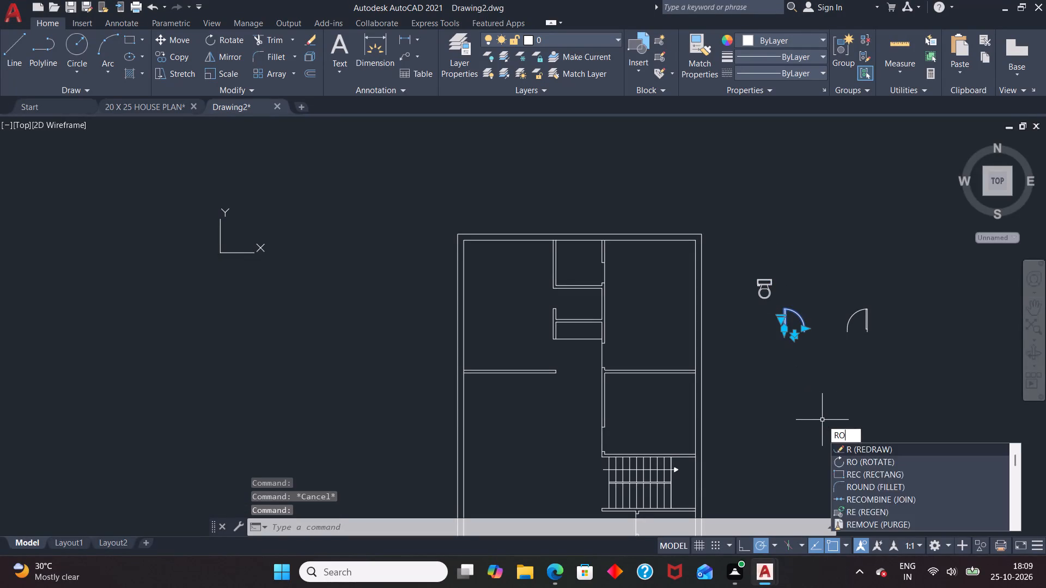
key("Return")
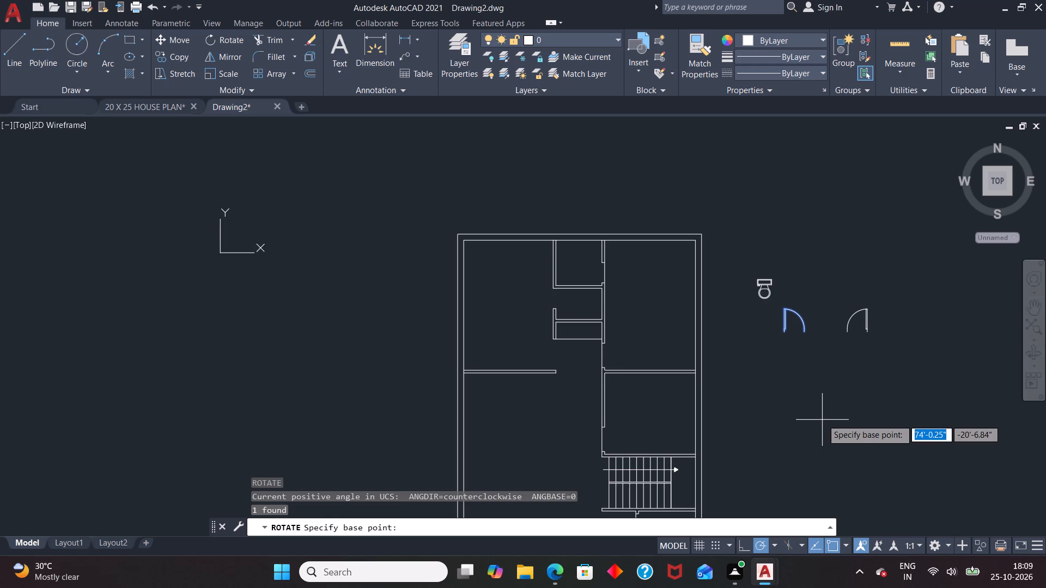
left_click(783, 307)
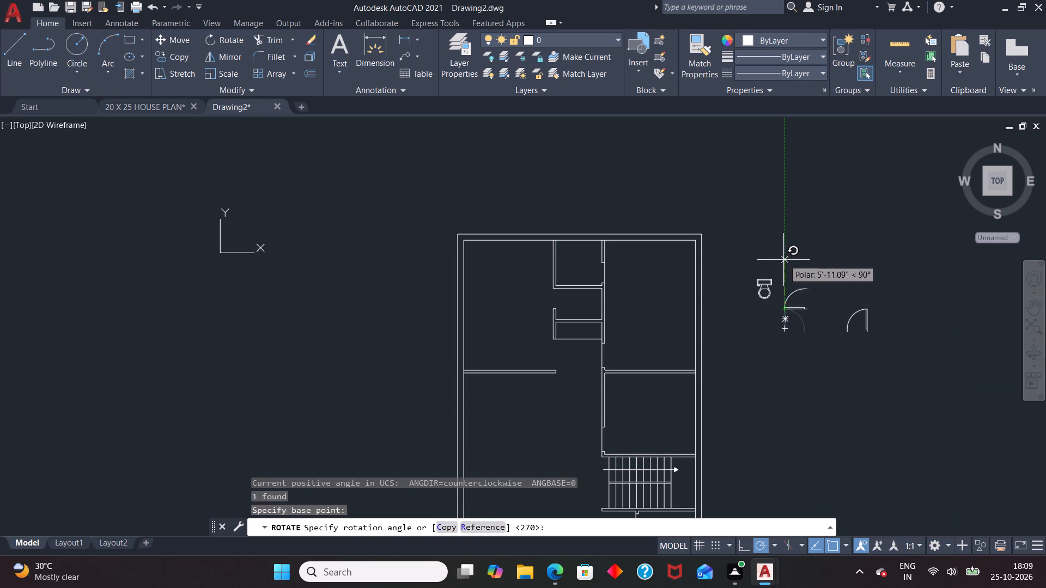
left_click(781, 248)
Copy the rotated door block from its jamb end into the door opening of the small room at the plan's top.
left_click(795, 309)
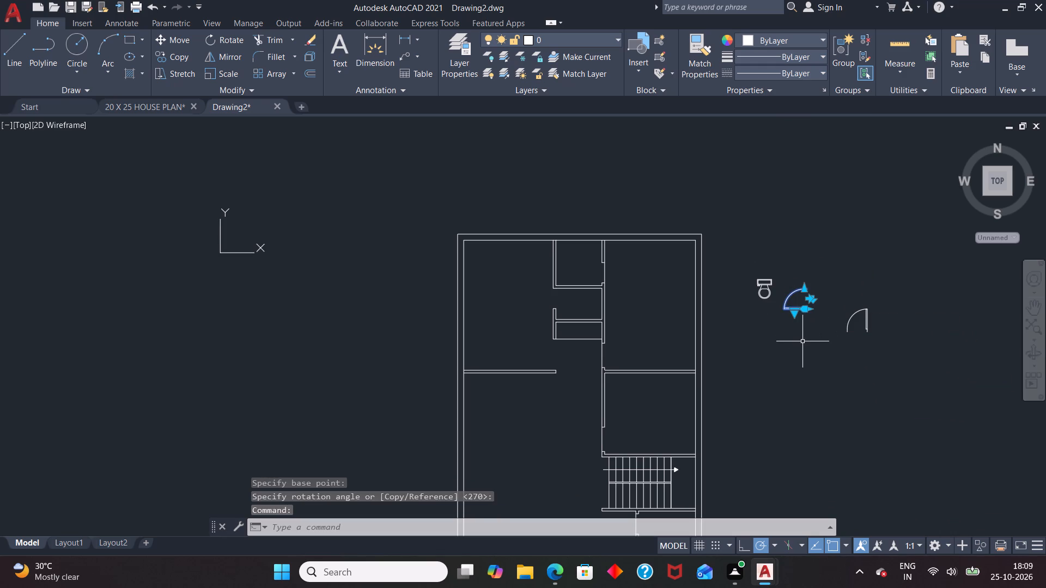
type("CO")
key("Return")
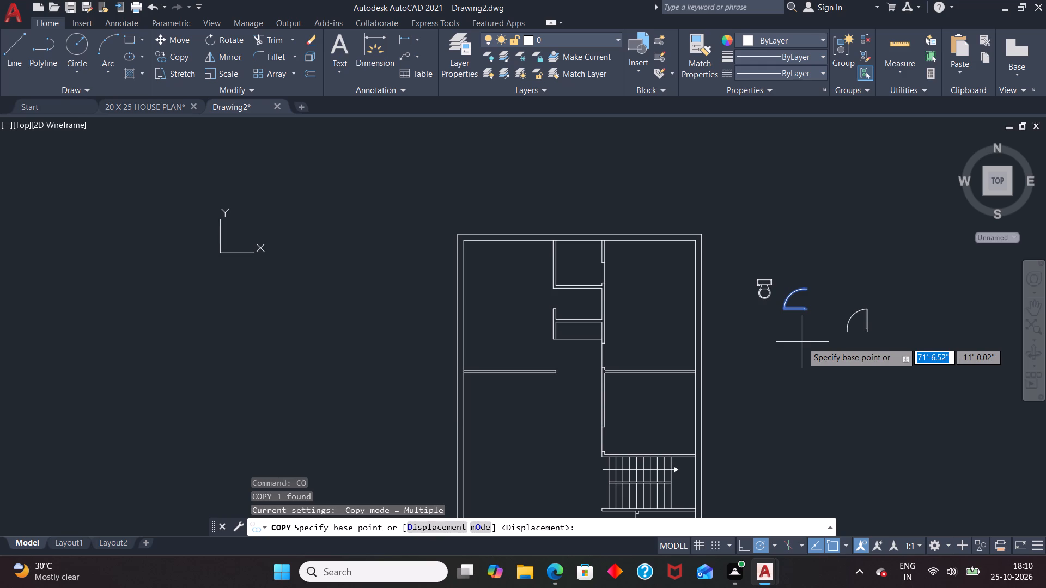
left_click(810, 308)
scroll(593, 234, "up", 4)
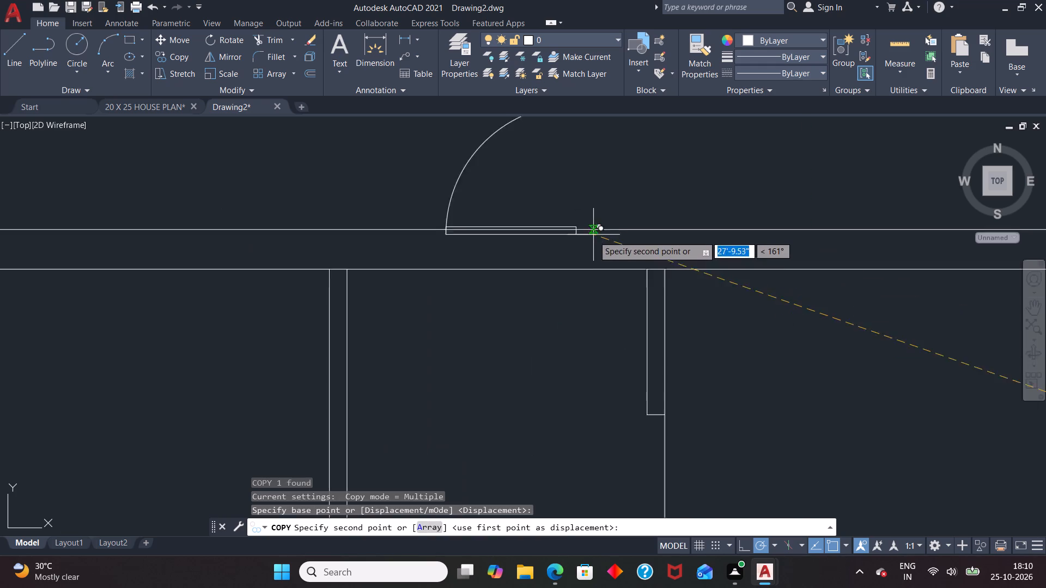
scroll(593, 236, "up", 1)
scroll(628, 310, "down", 2)
left_click(658, 474)
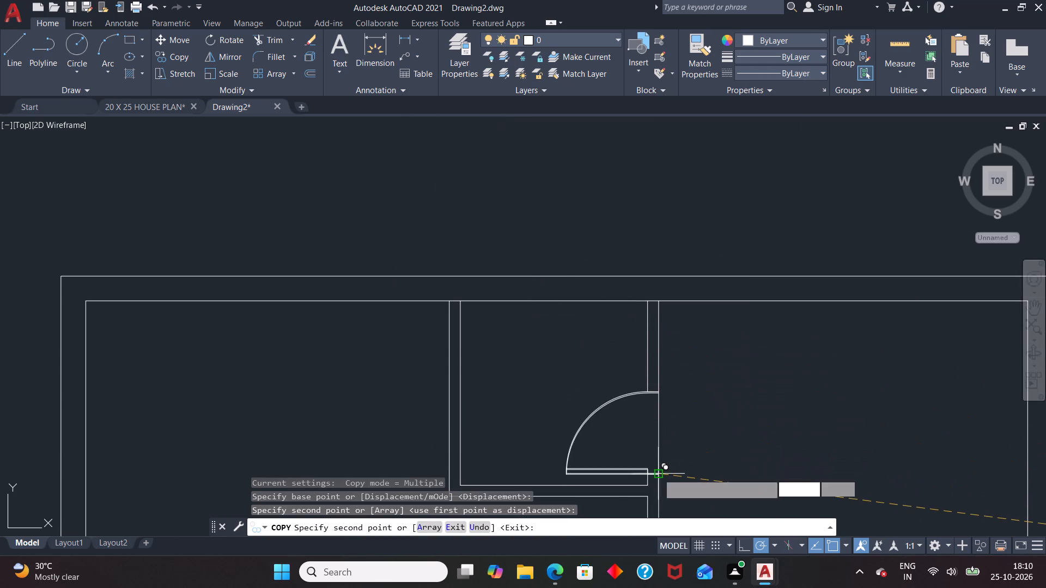
key("space")
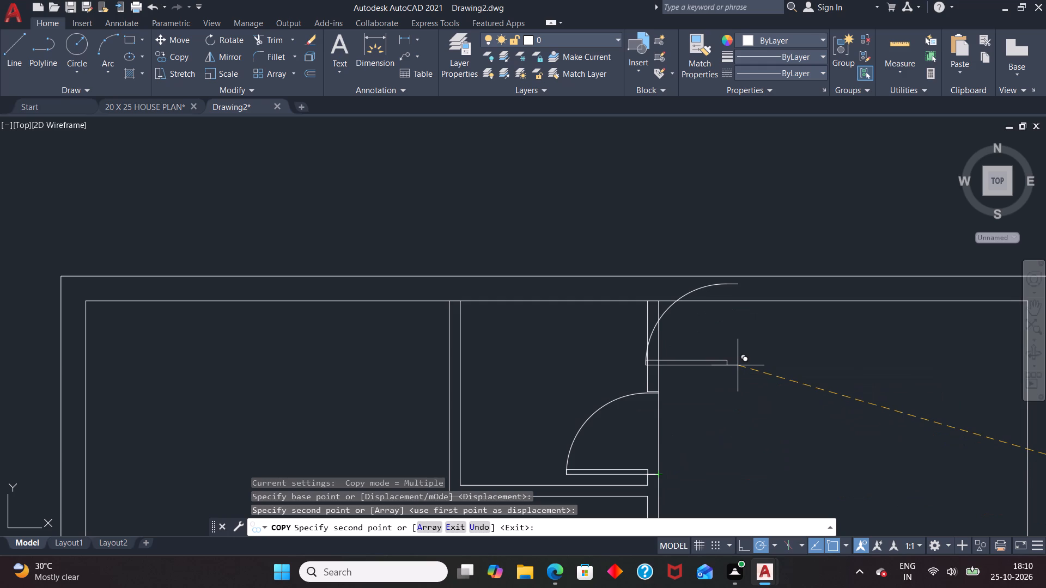
Rotate the mirrored door block 270° about the upper end of its leaf, so the leaf lies horizontal.
scroll(697, 293, "down", 4)
scroll(690, 422, "up", 2)
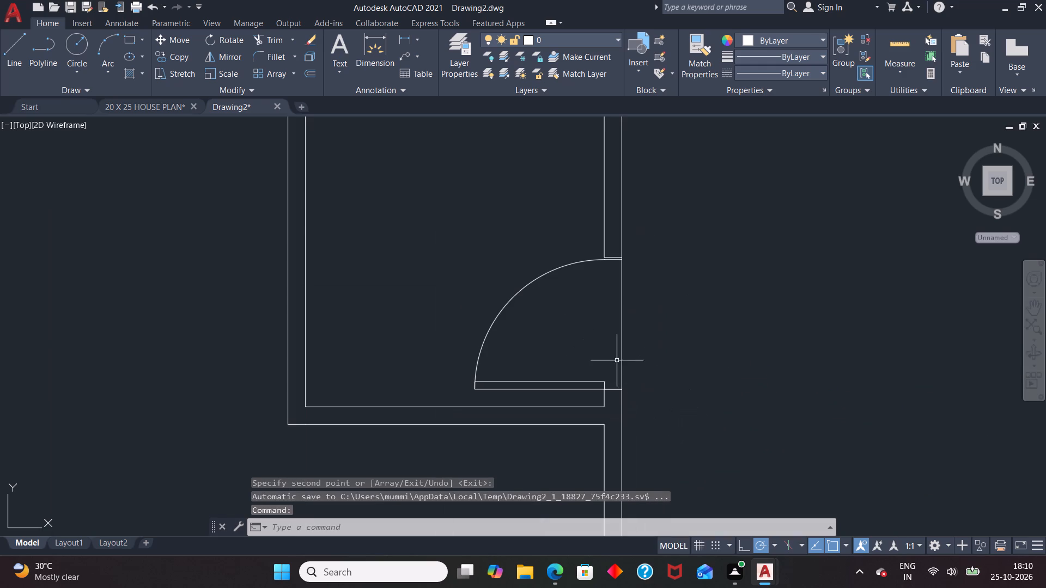
scroll(599, 375, "up", 2)
scroll(491, 304, "down", 5)
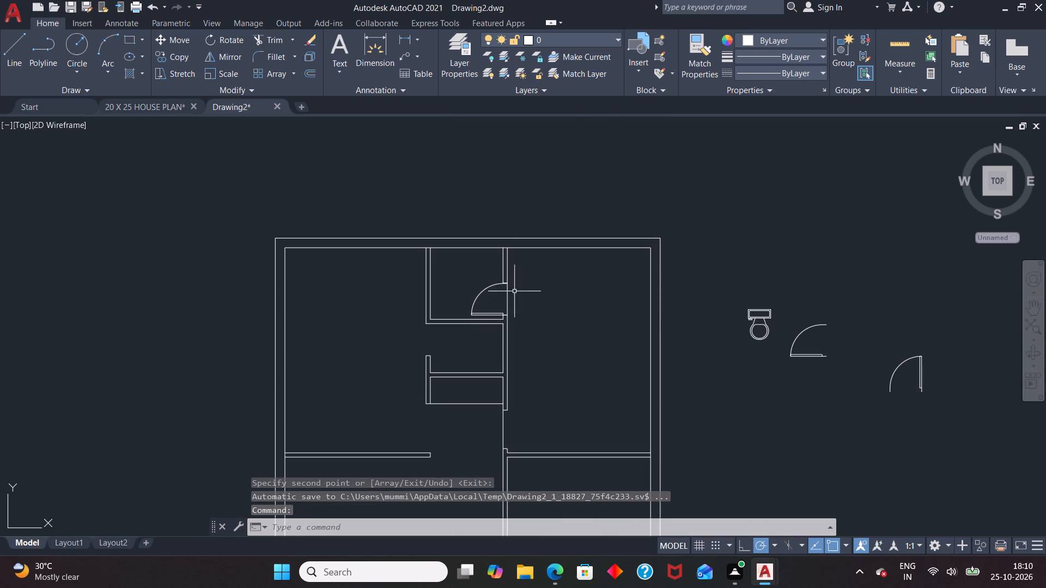
scroll(770, 267, "down", 1)
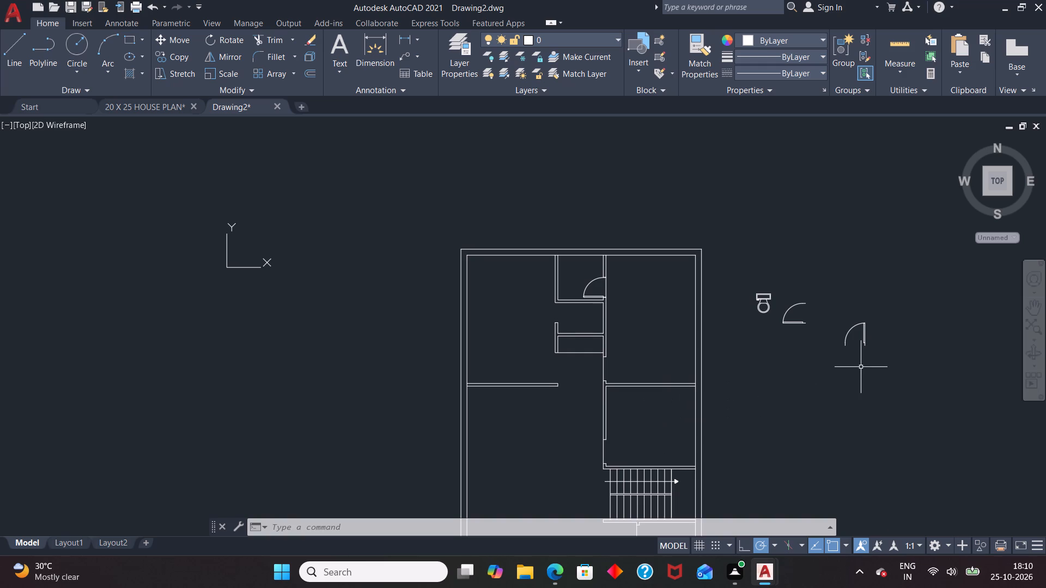
left_click(866, 336)
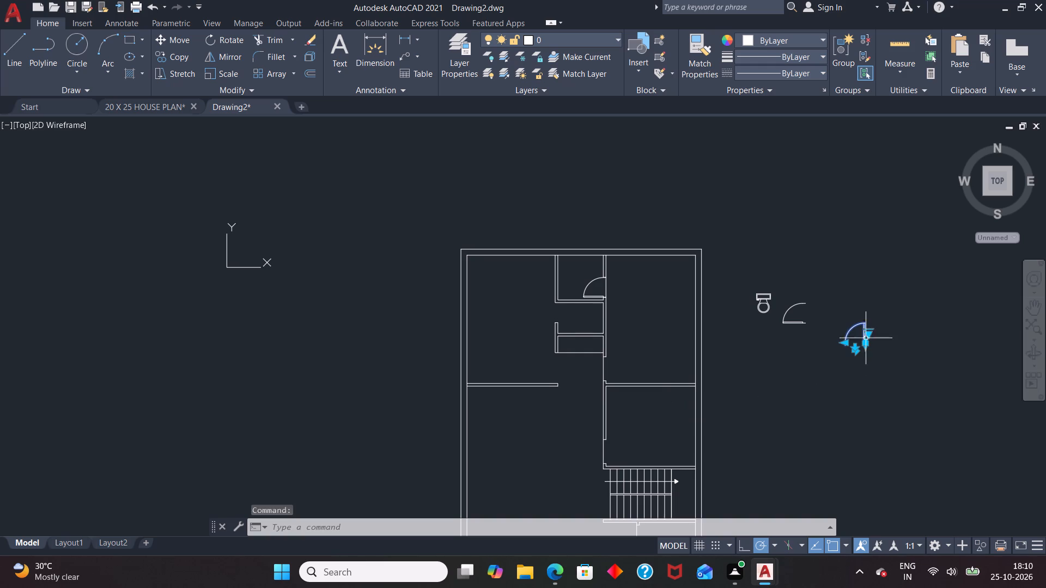
key("r")
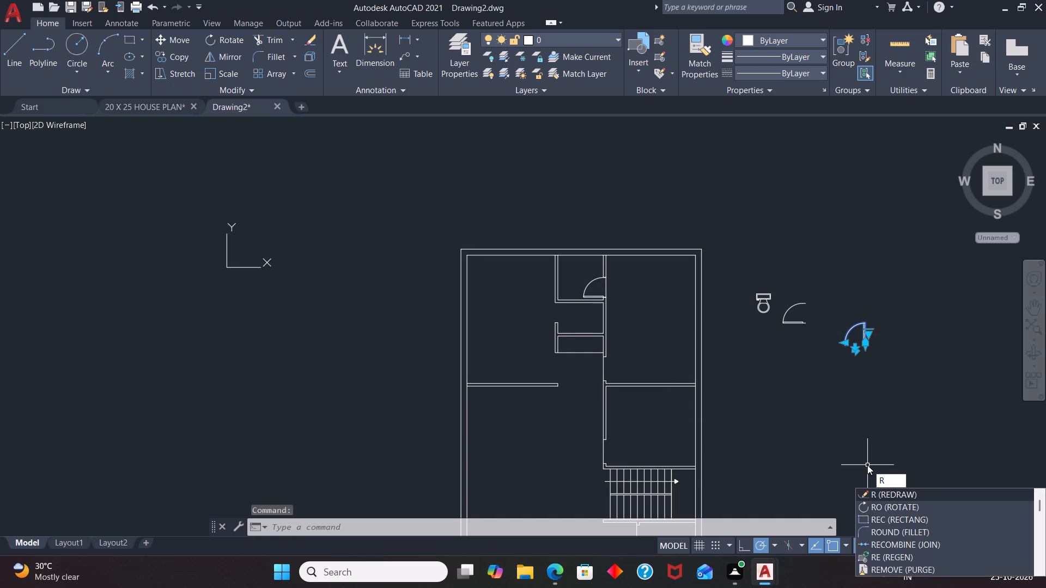
key("o")
key("Return")
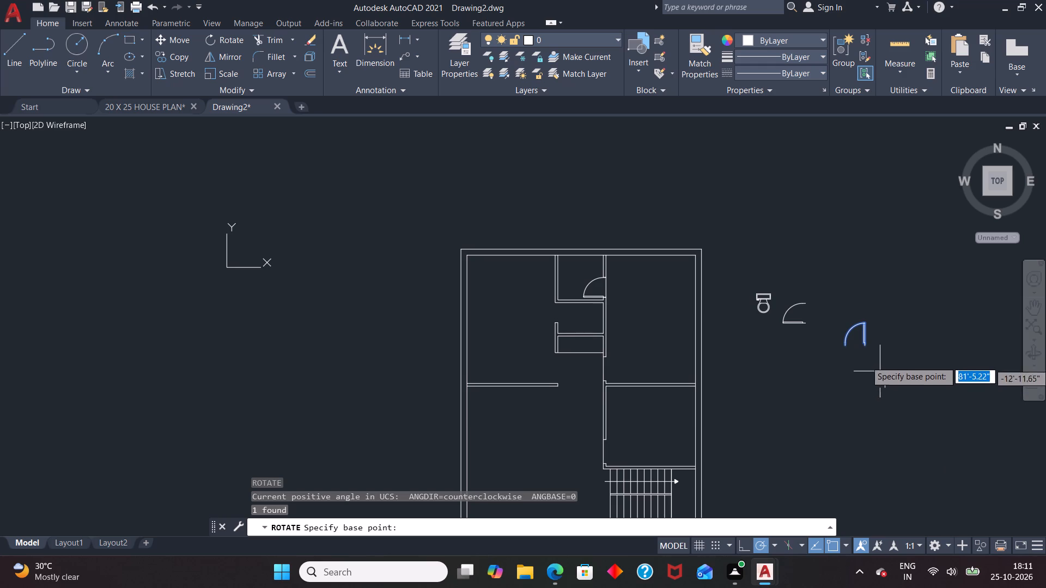
left_click(869, 320)
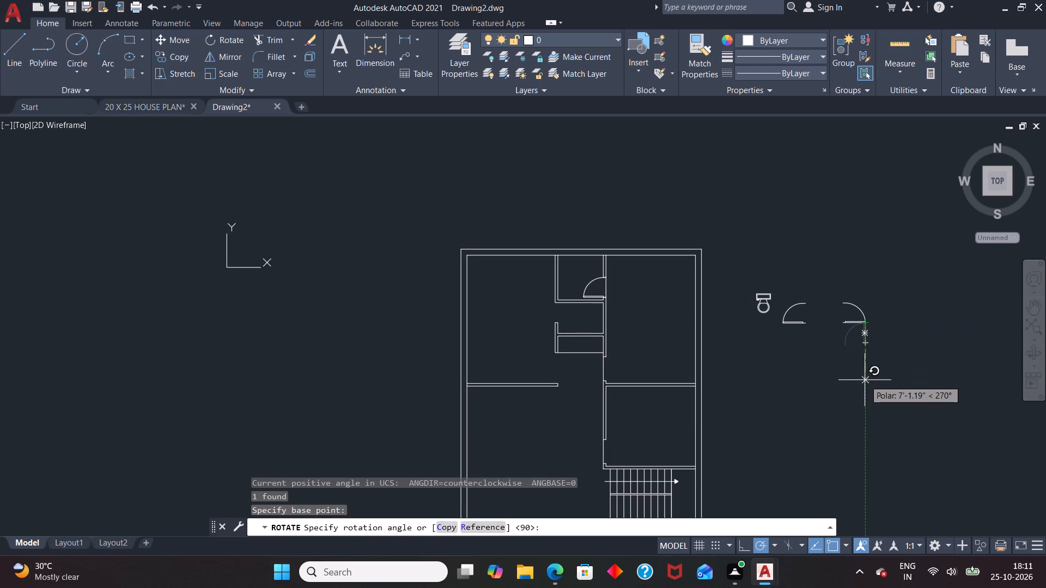
left_click(865, 380)
Copy the rotated mirrored door block into the door opening of the upper-right room, at its lower jamb.
left_click(858, 323)
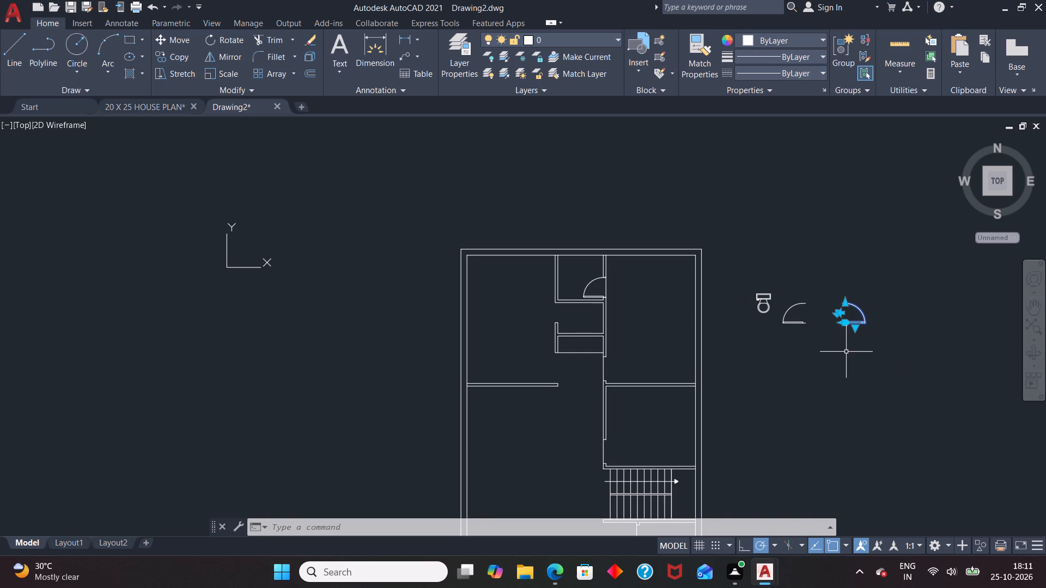
type("CO")
key("Return")
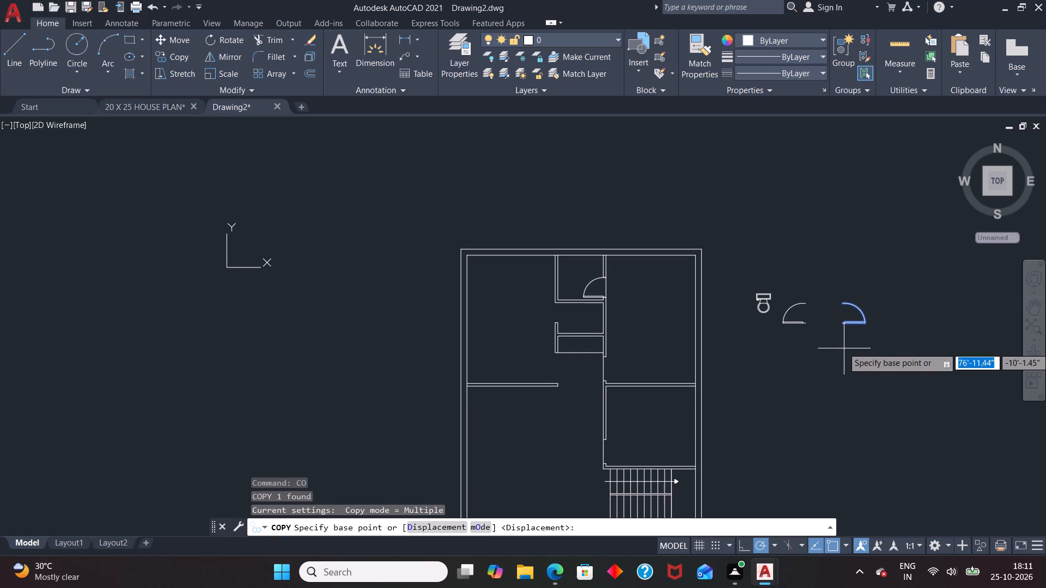
left_click(846, 322)
scroll(597, 378, "up", 3)
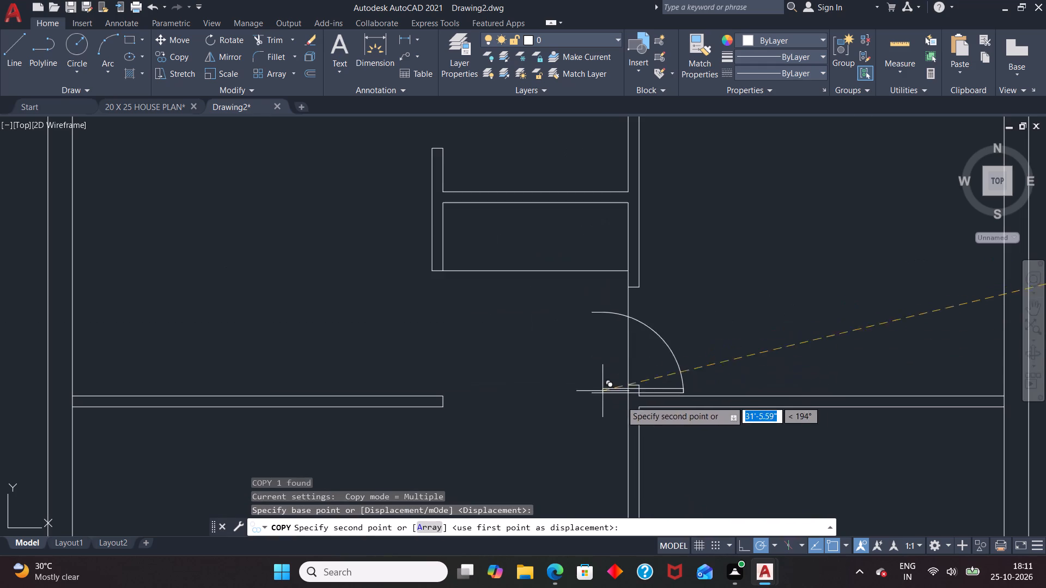
scroll(632, 383, "up", 4)
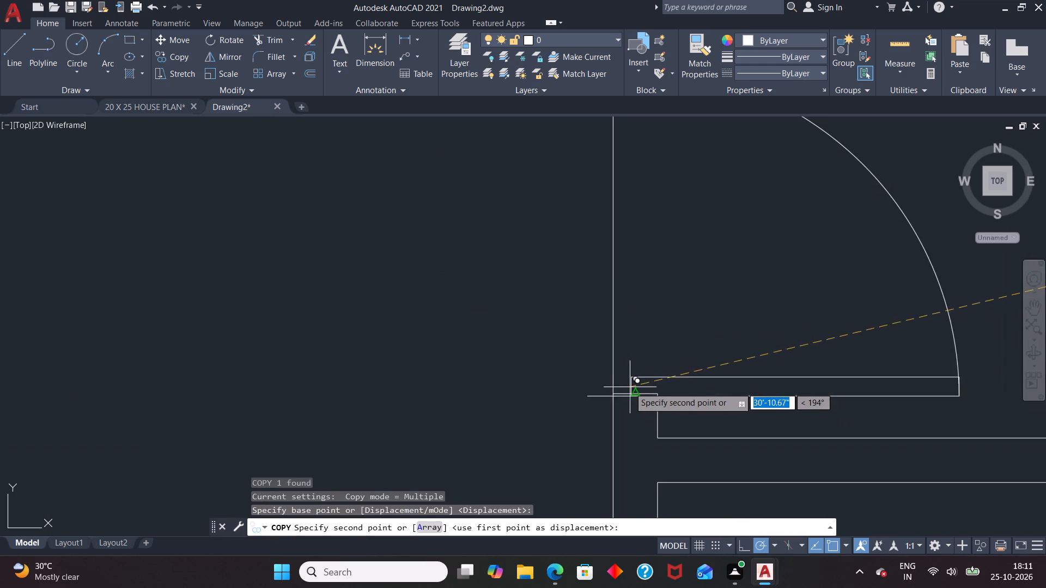
left_click(616, 389)
key("Escape")
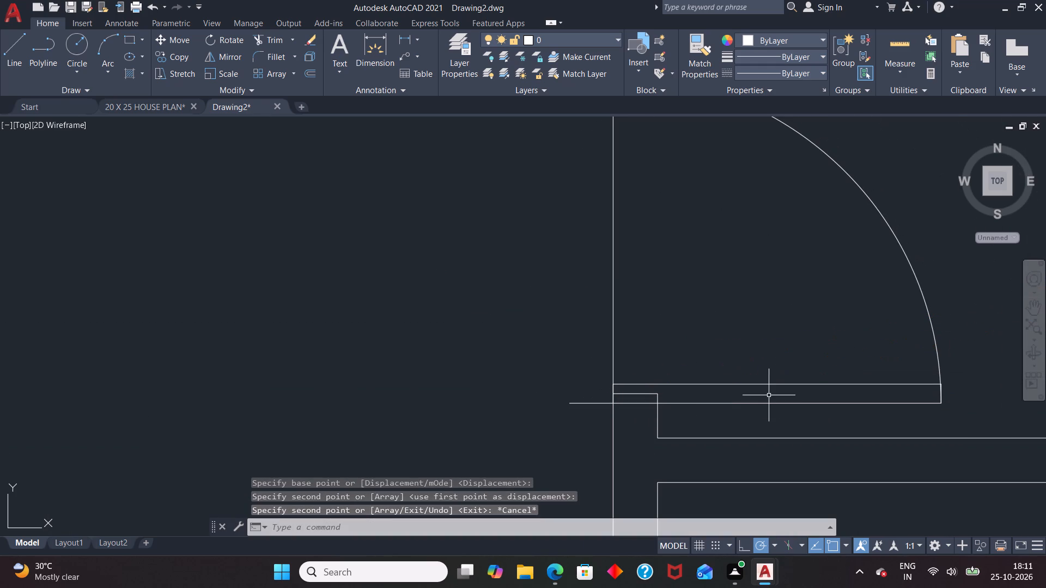
Move the upper-right room's door by its jamb end onto the outer corner of the opening's lower jamb.
left_click(714, 403)
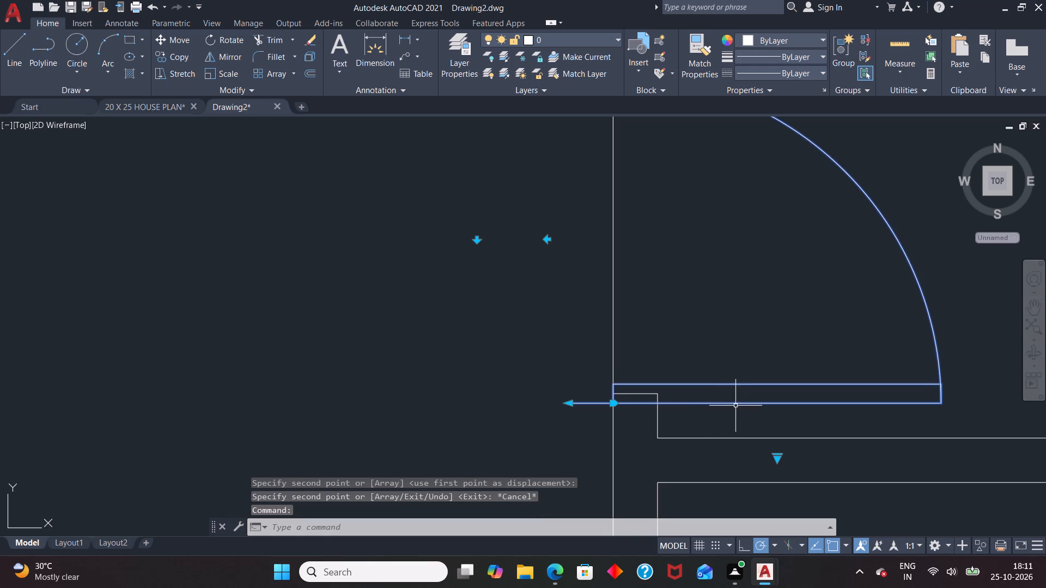
key("m")
key("Return")
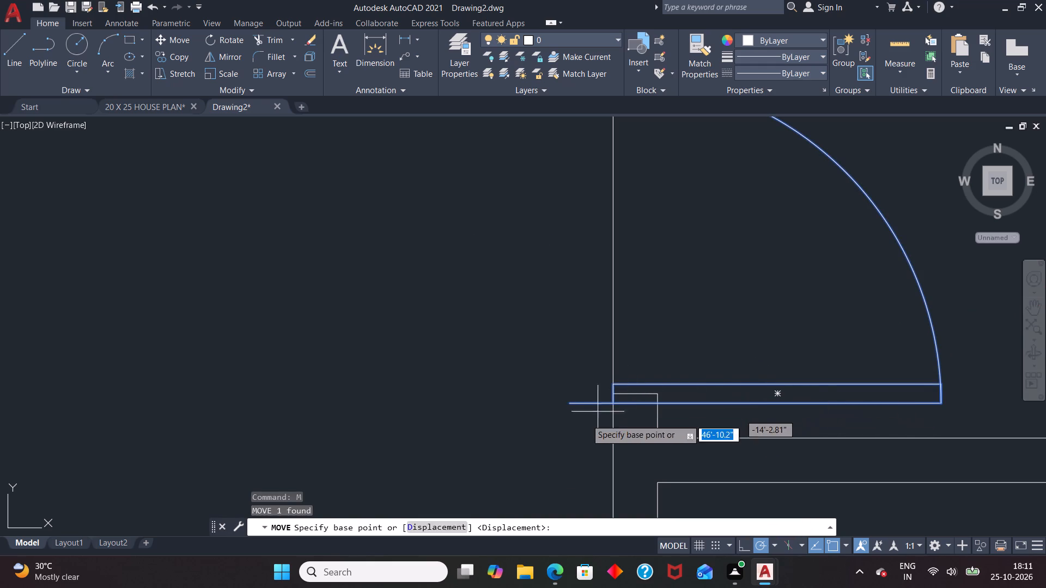
left_click(573, 408)
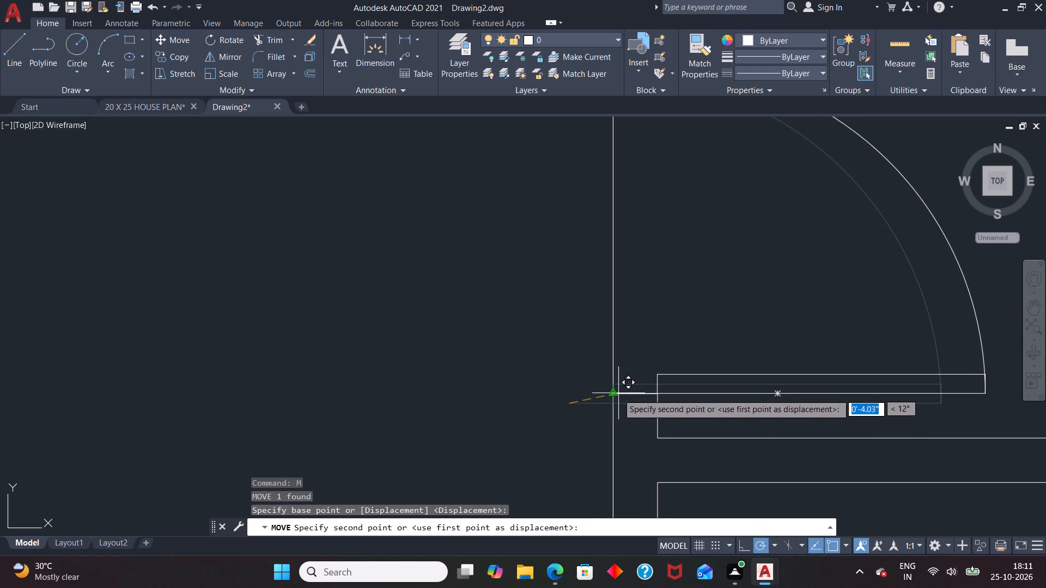
scroll(617, 396, "up", 5)
left_click(597, 385)
scroll(543, 399, "down", 5)
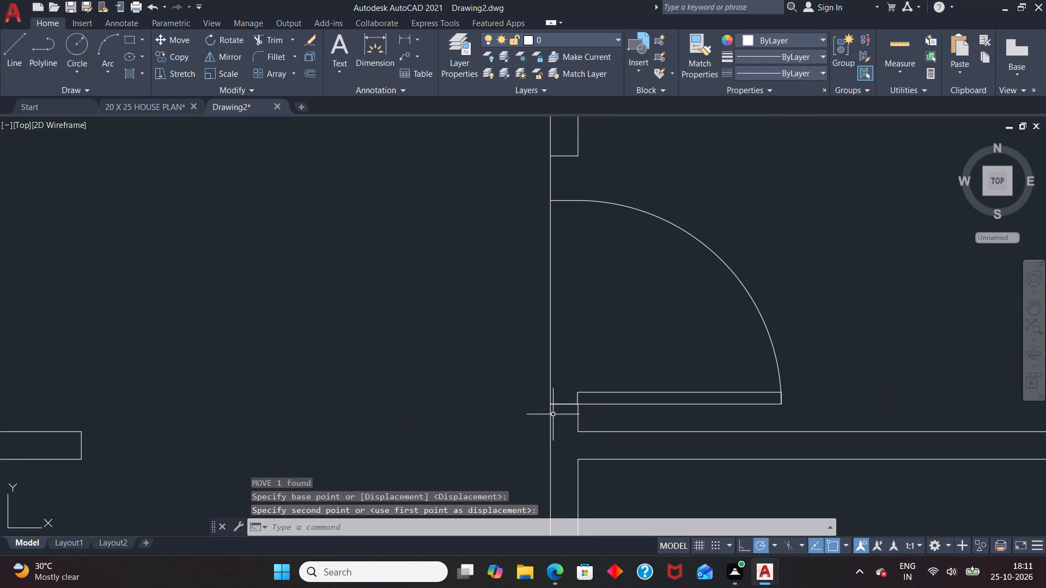
Scale up the upper-right room's door from its lower jamb corner until its swing arc spans the full opening.
left_click(679, 391)
type("SC")
key("Return")
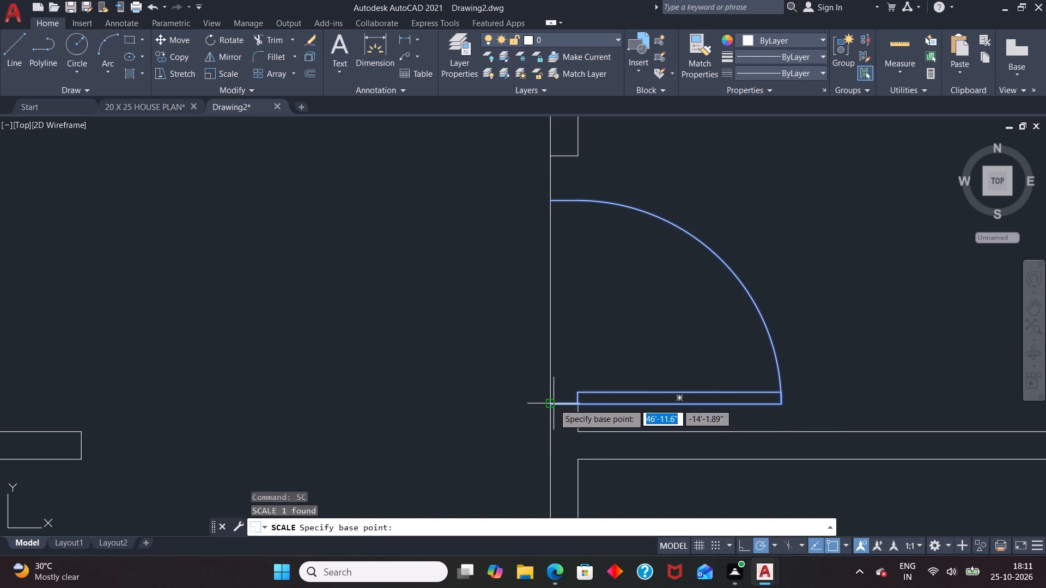
left_click(554, 403)
left_click(606, 275)
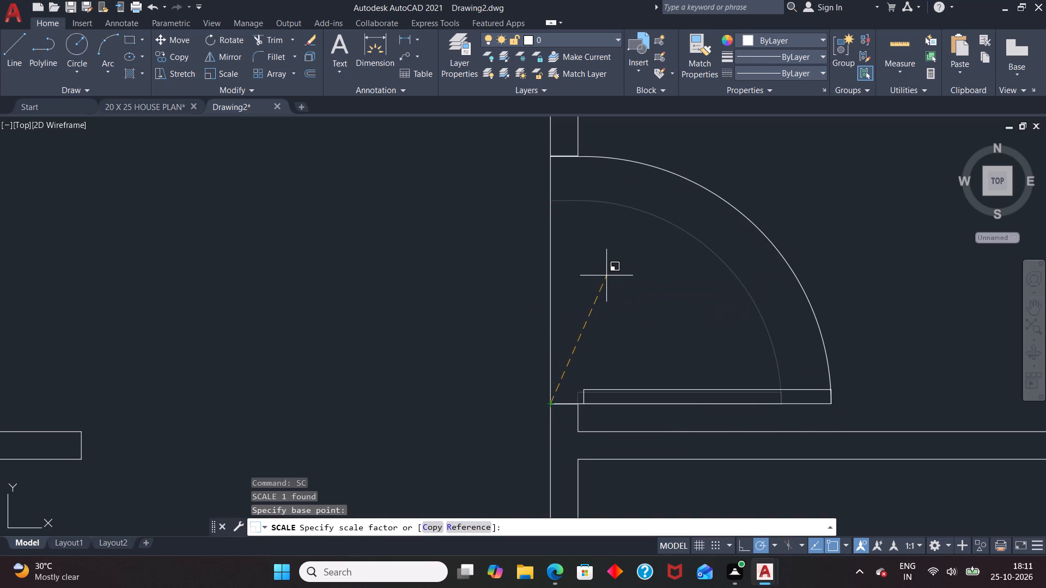
Copy the mirrored door block outside the plan to the lower jamb of the room opening just above the staircase.
scroll(592, 295, "down", 5)
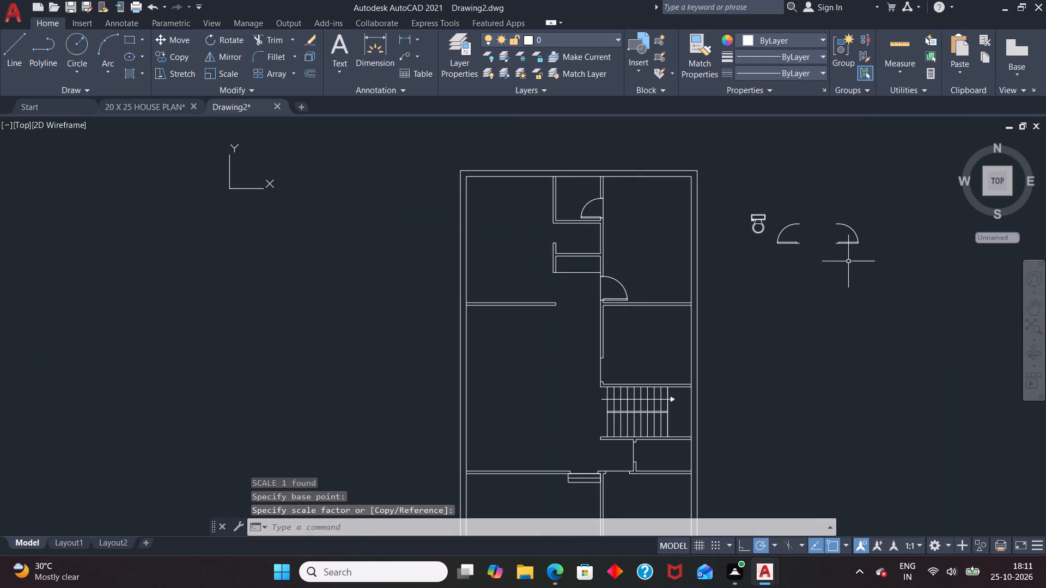
left_click(853, 244)
type("CO")
key("Return")
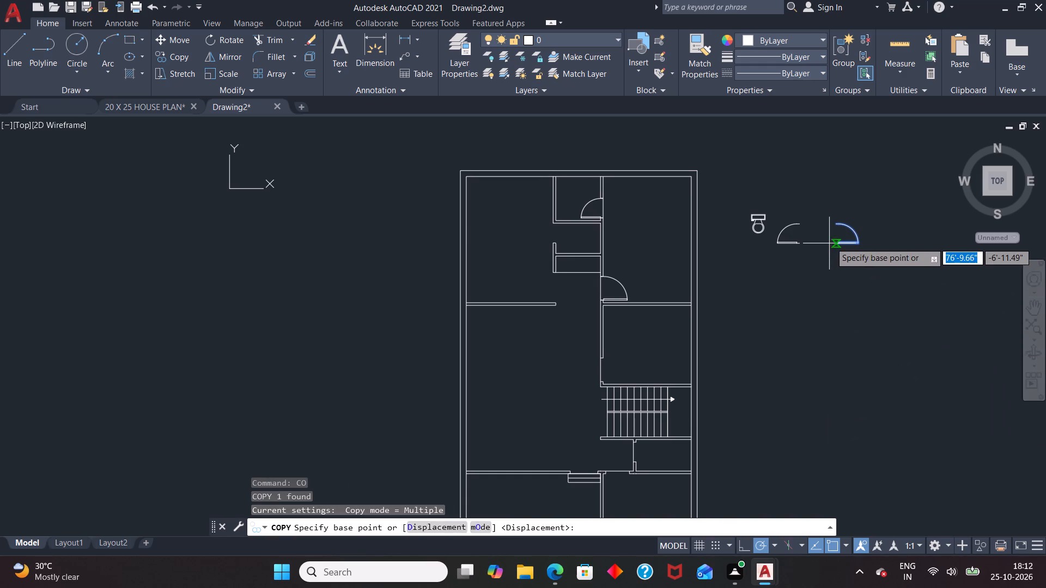
left_click(833, 242)
scroll(582, 379, "up", 3)
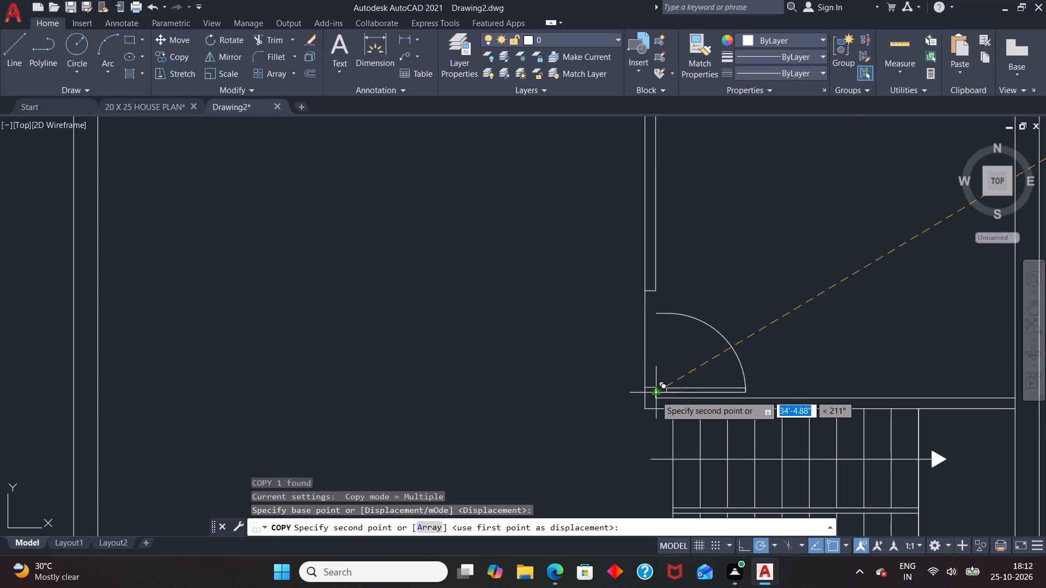
left_click(645, 385)
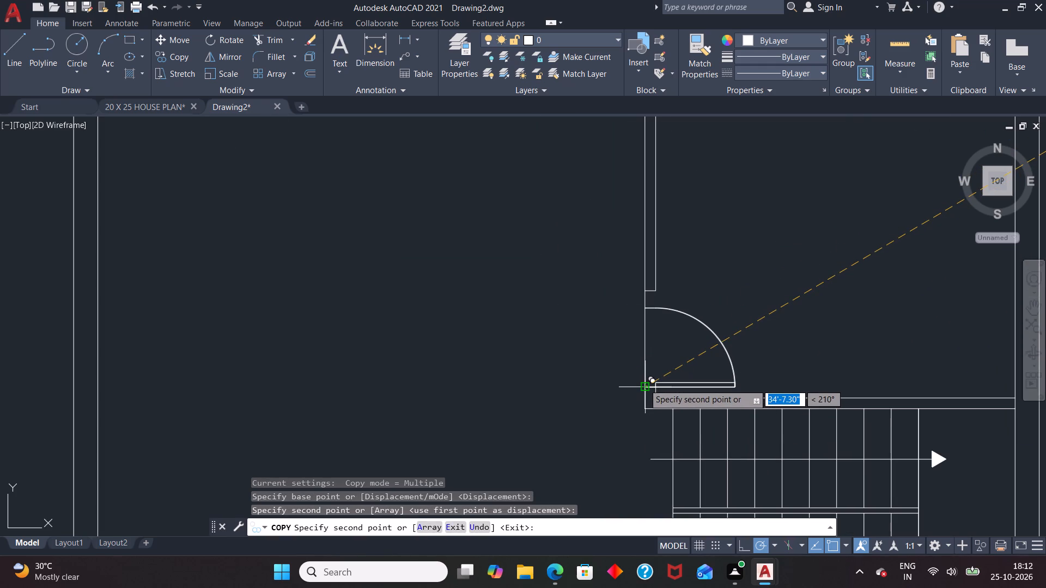
key("space")
Scale up the door above the staircase from its lower jamb corner until its swing arc spans the full opening.
left_click(664, 384)
type("SC")
key("Return")
left_click(648, 385)
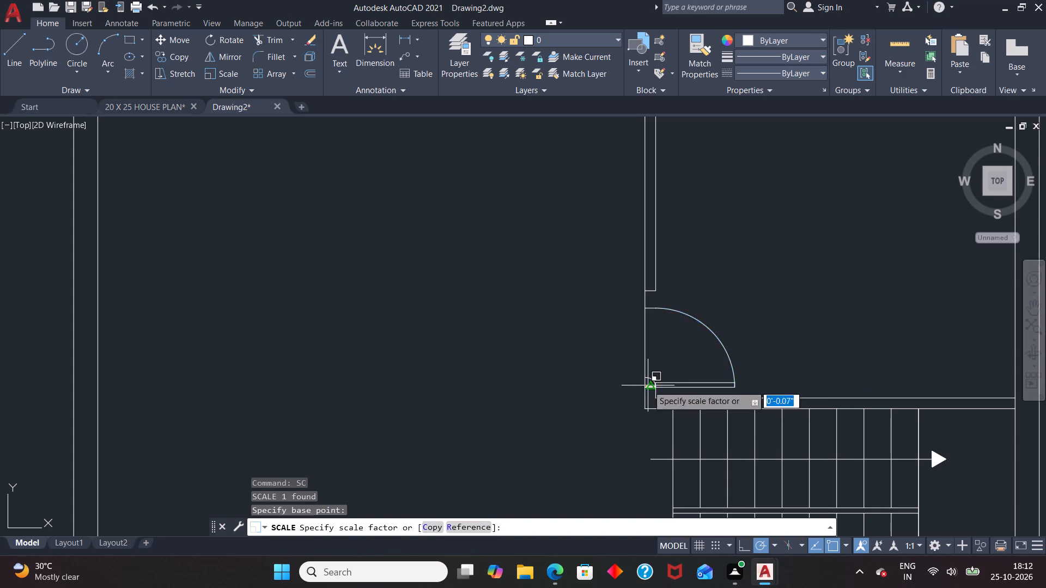
left_click(671, 340)
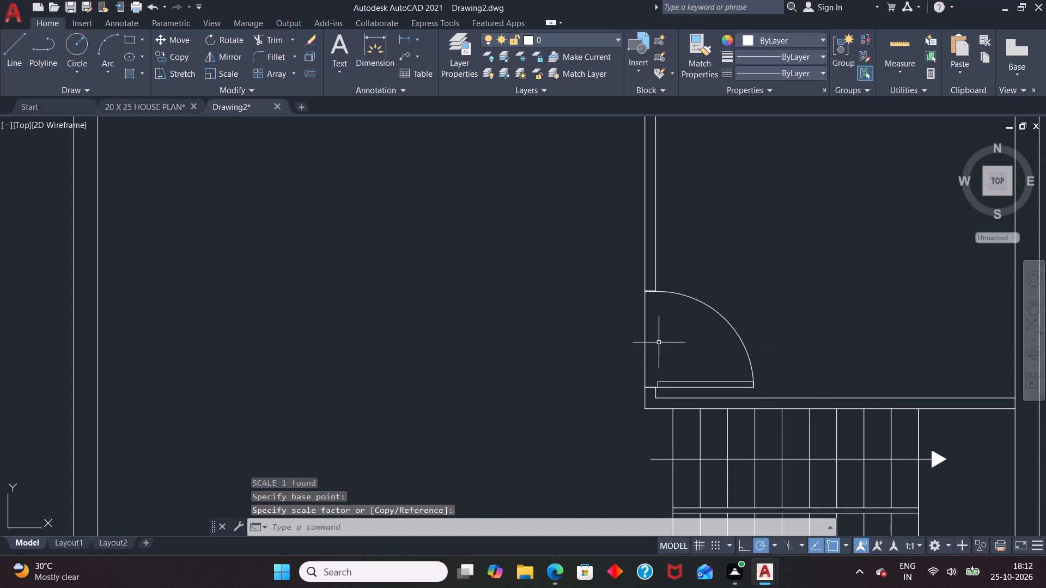
scroll(624, 342, "down", 1)
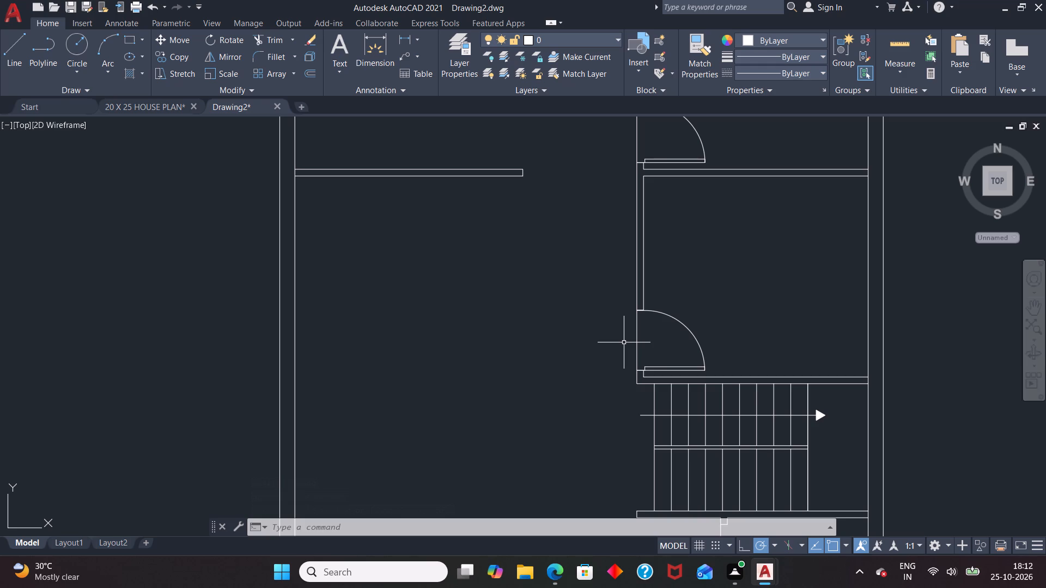
scroll(694, 356, "down", 2)
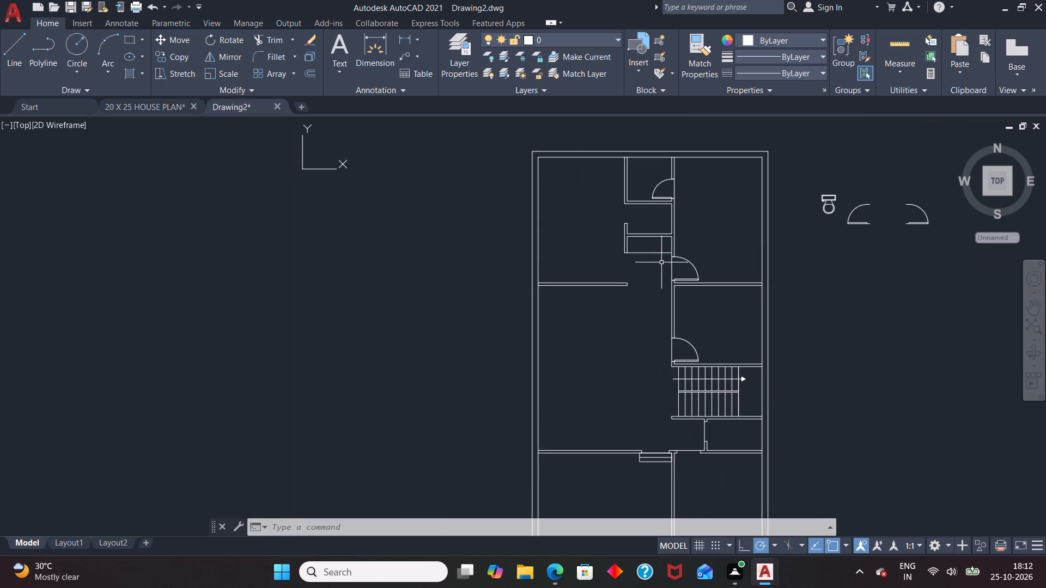
Rotate the unmirrored spare door block outside the plan 180 degrees about its jamb end.
scroll(629, 265, "down", 1)
scroll(740, 381, "up", 1)
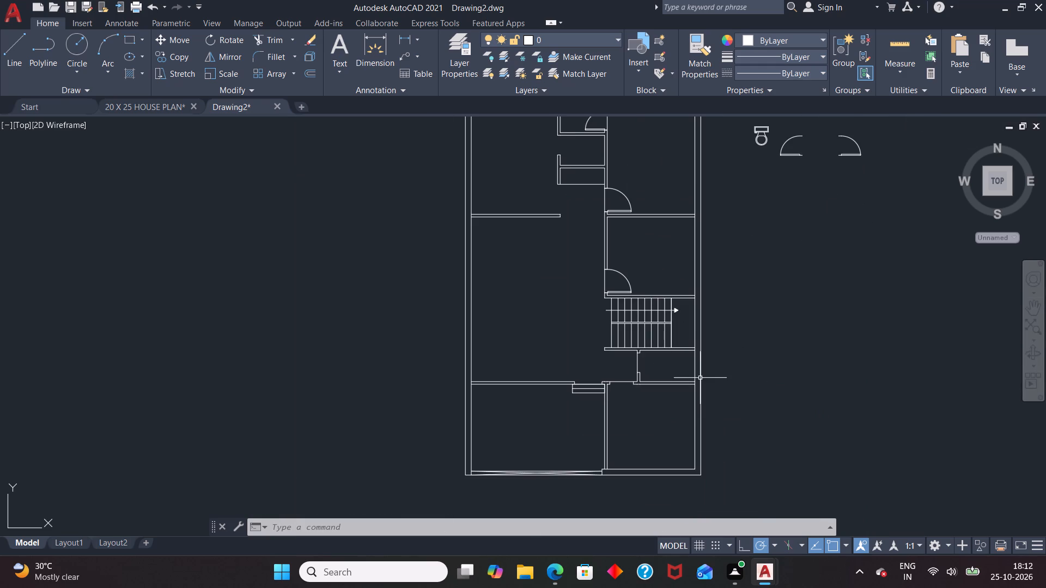
left_click(841, 155)
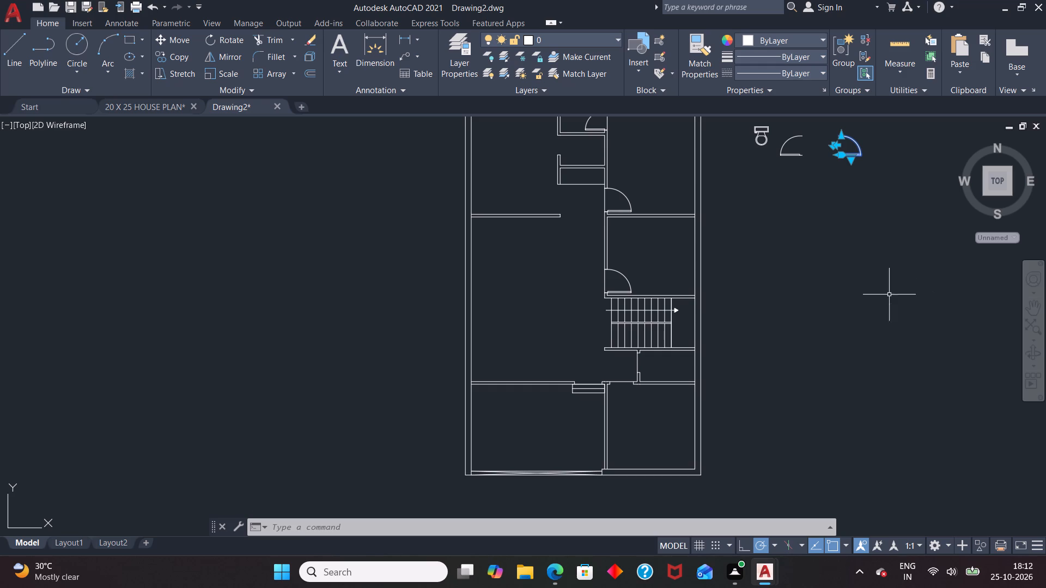
key("Escape")
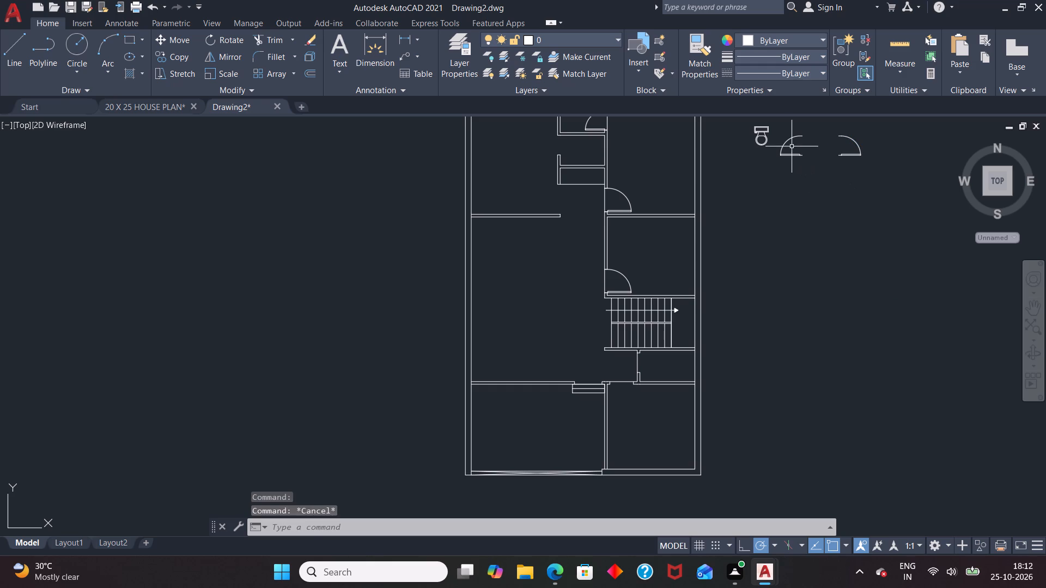
left_click(790, 157)
left_click(788, 151)
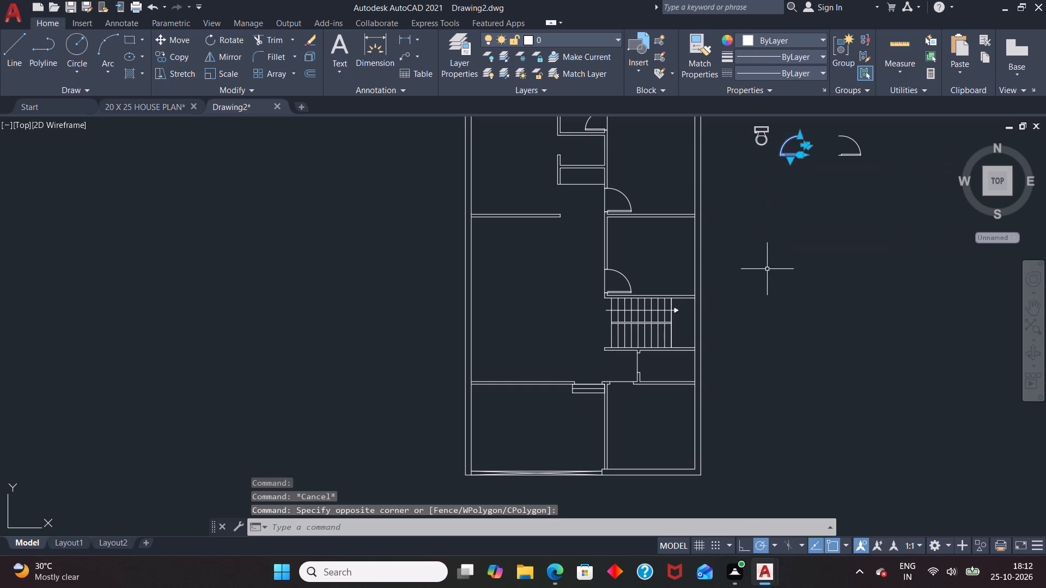
type("RO")
key("Return")
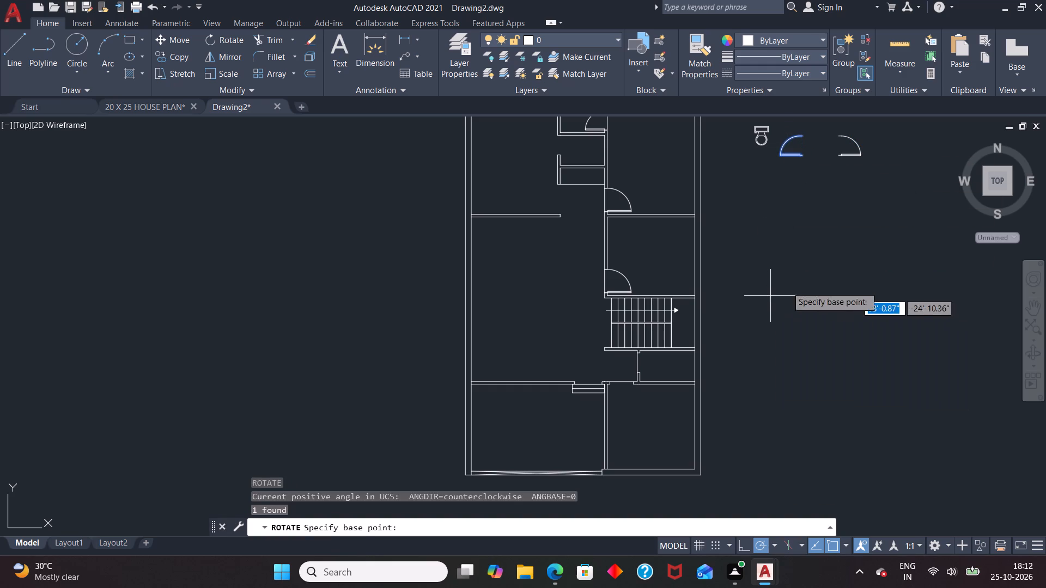
left_click(807, 159)
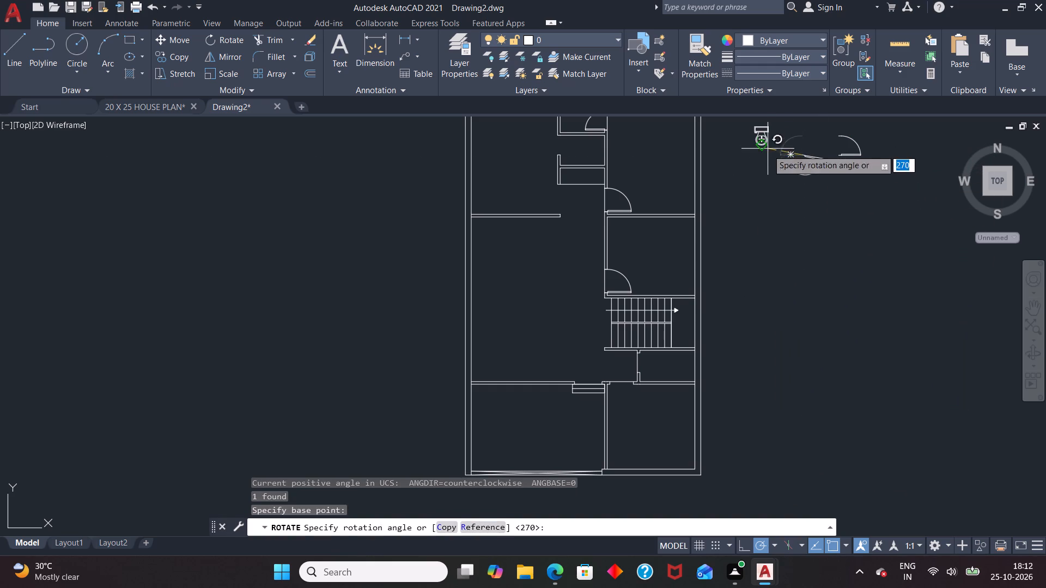
left_click(769, 158)
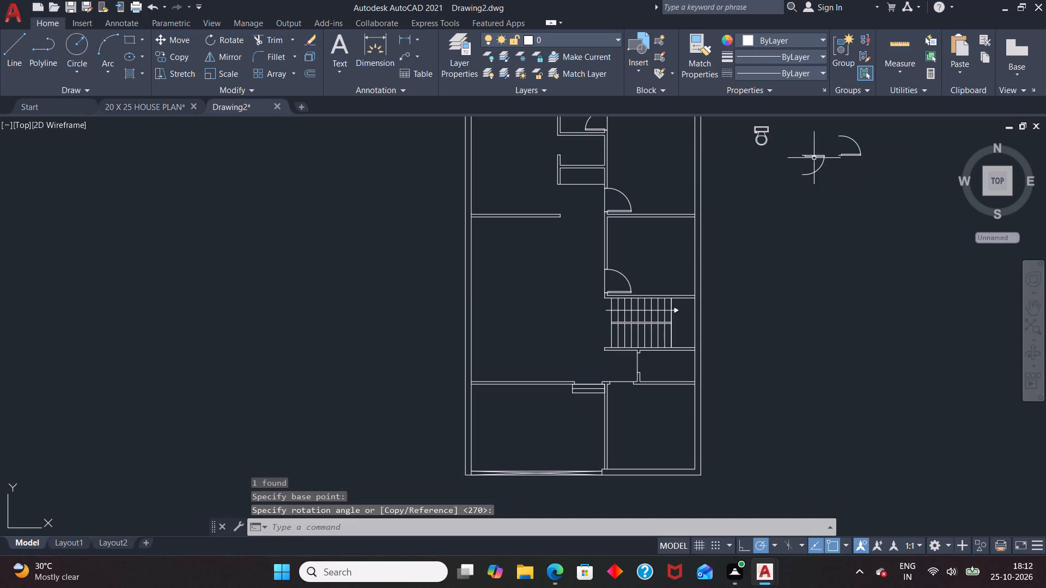
Copy the rotated spare door block by its jamb end to the upper jamb of the small room opening below the staircase.
left_click(816, 157)
type("CO")
key("Return")
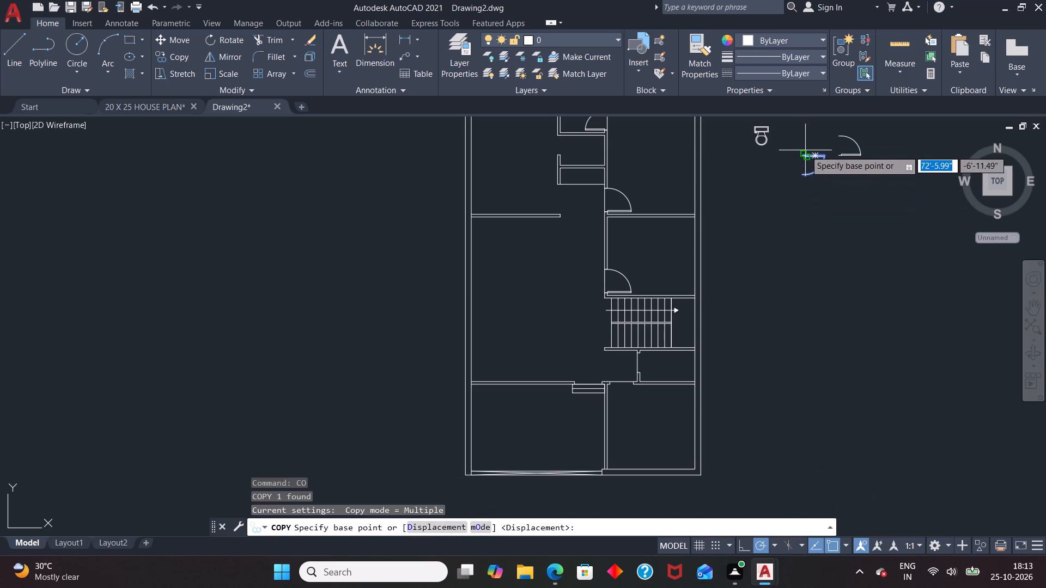
left_click(805, 152)
scroll(625, 345, "up", 3)
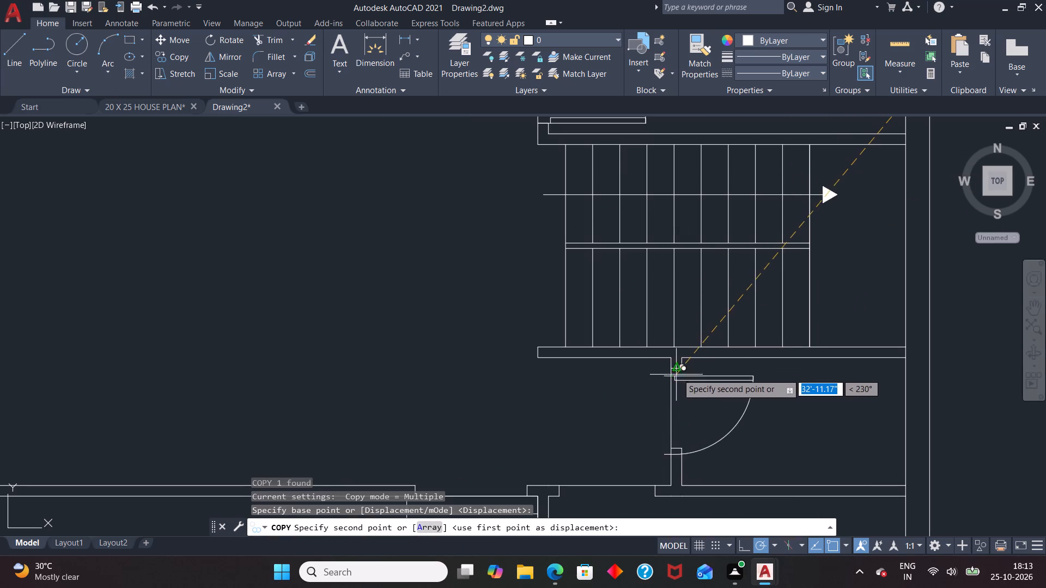
left_click(679, 371)
key("Escape")
Move the door below the staircase by its jamb end onto the outer corner of the opening's upper jamb.
scroll(696, 375, "up", 2)
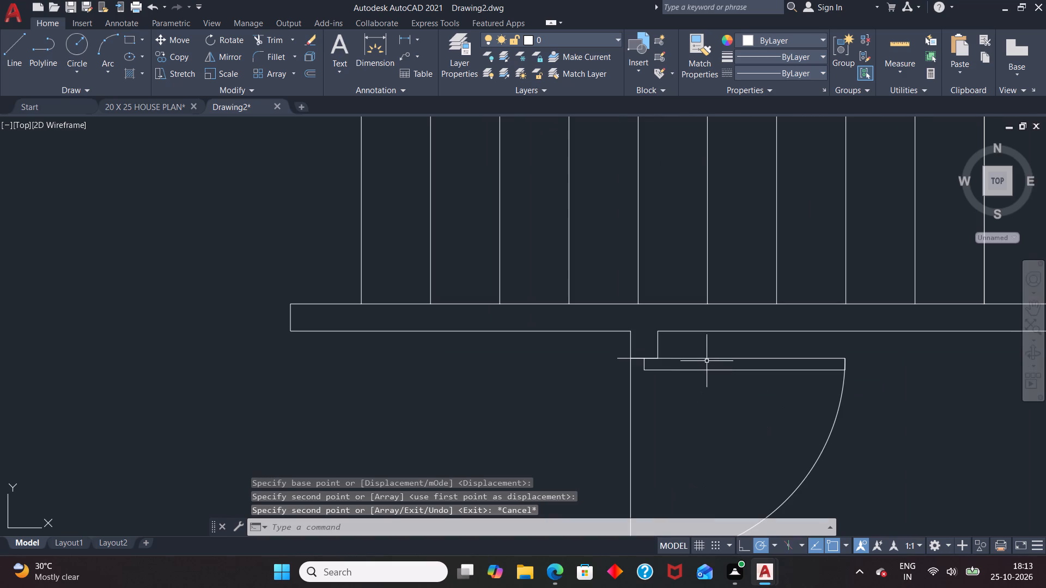
left_click(708, 360)
key("m")
key("Return")
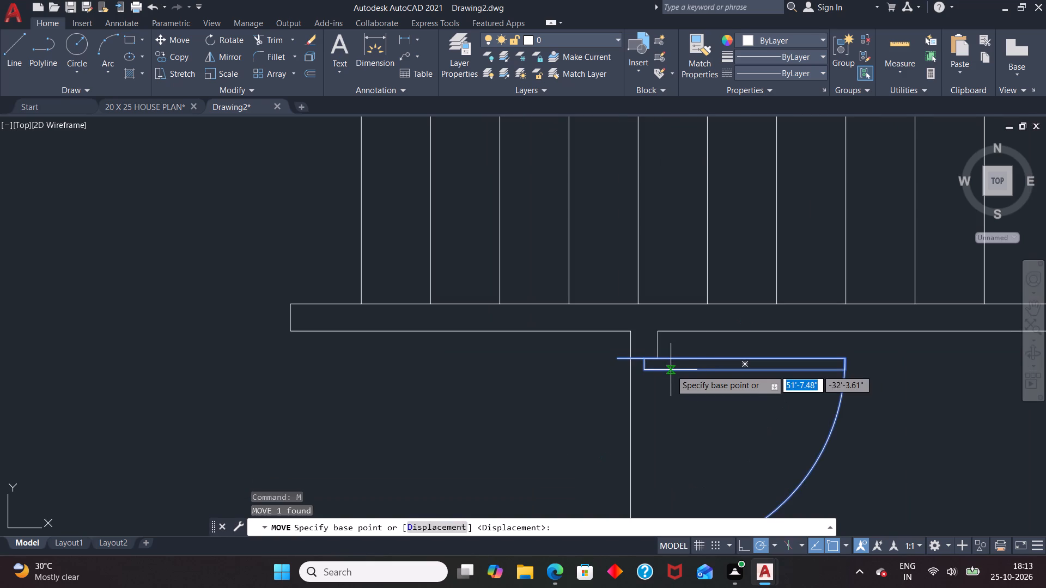
left_click(620, 357)
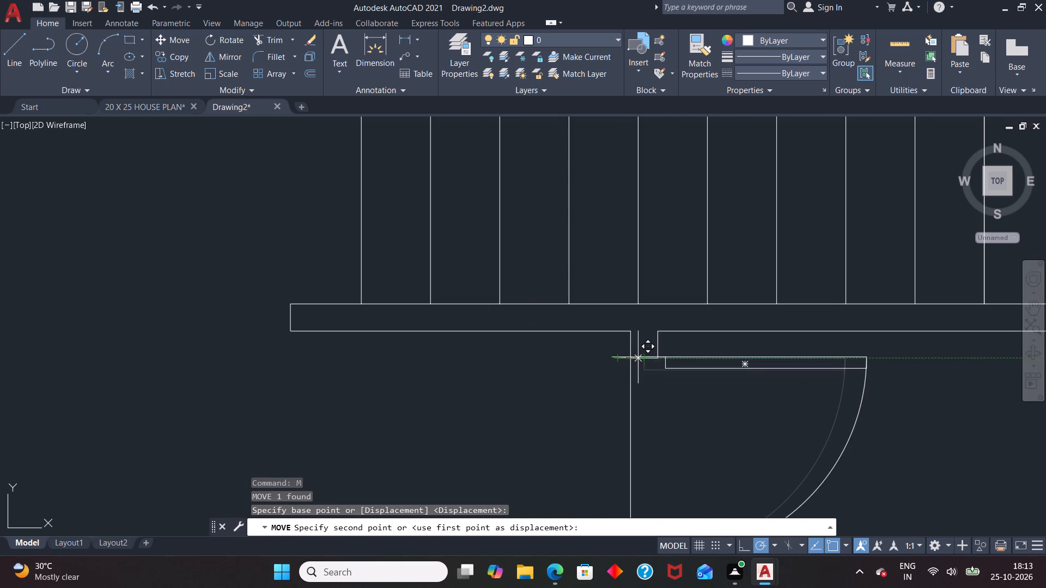
left_click(634, 357)
scroll(713, 286, "down", 3)
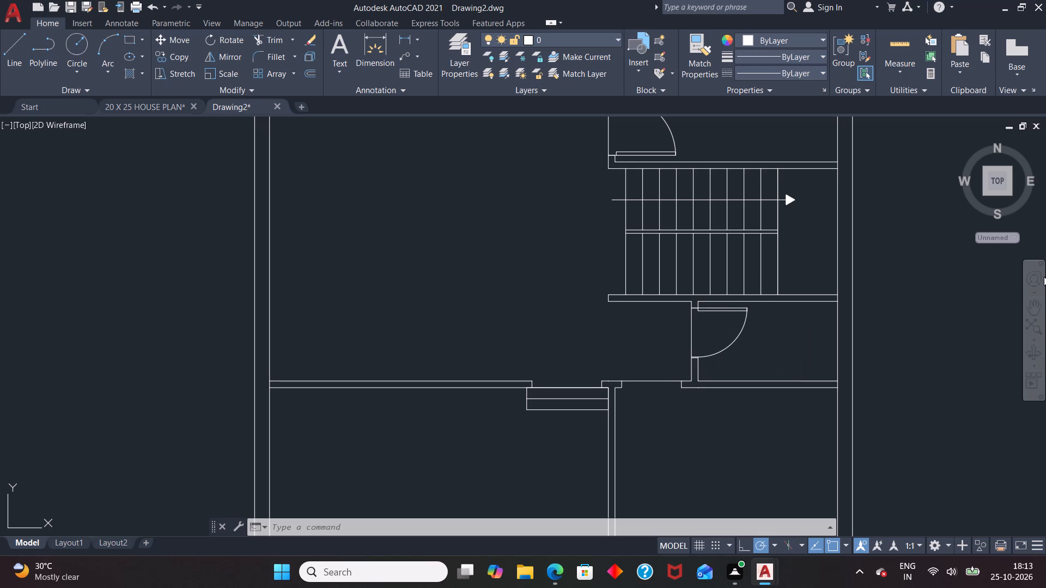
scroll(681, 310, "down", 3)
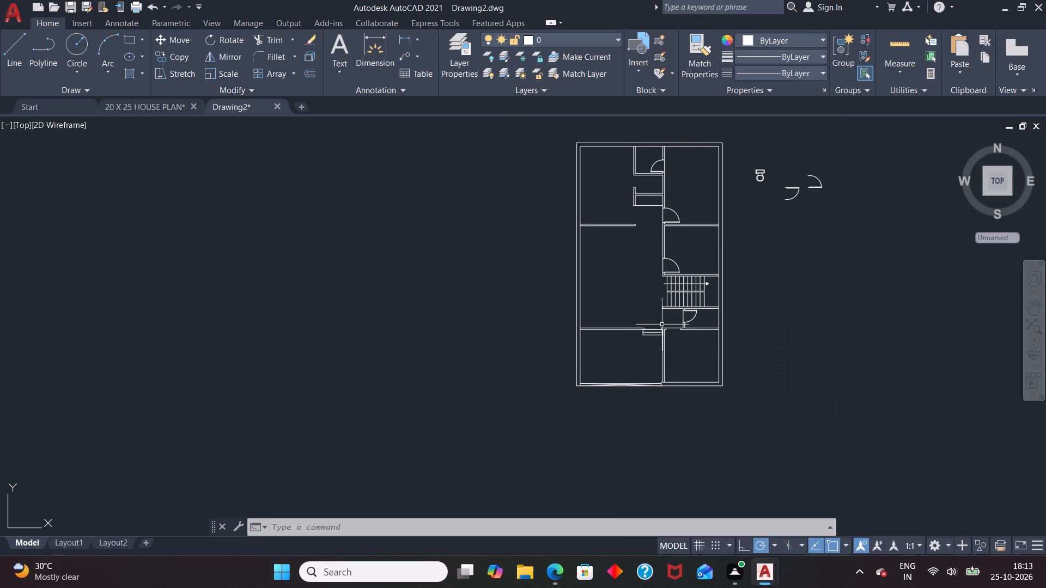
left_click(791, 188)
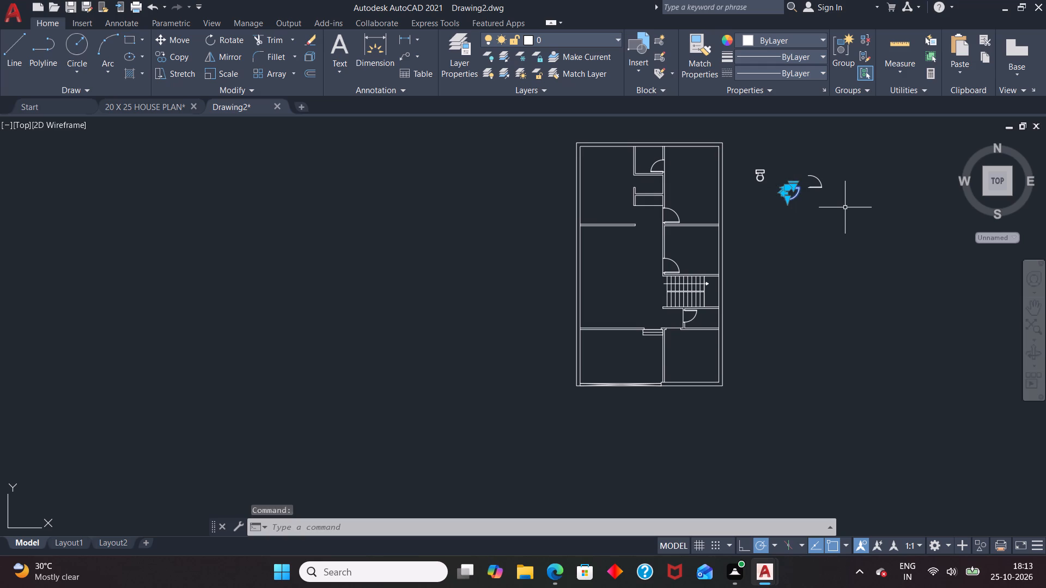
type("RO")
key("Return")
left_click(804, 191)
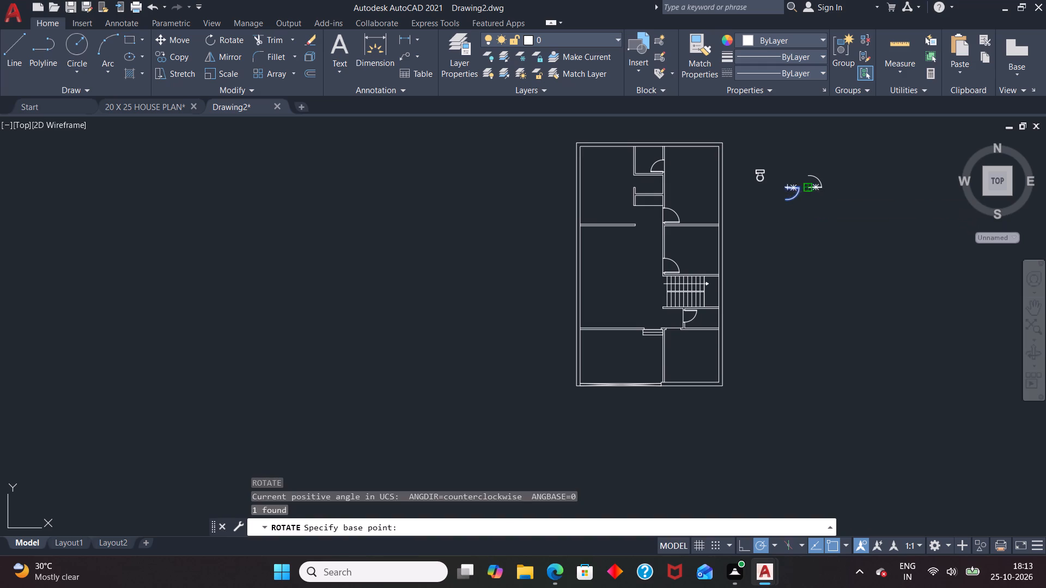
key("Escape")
Rotate the spare door block with the downward swing a quarter turn counterclockwise about its leaf tip so the leaf stands vertical.
scroll(801, 181, "up", 3)
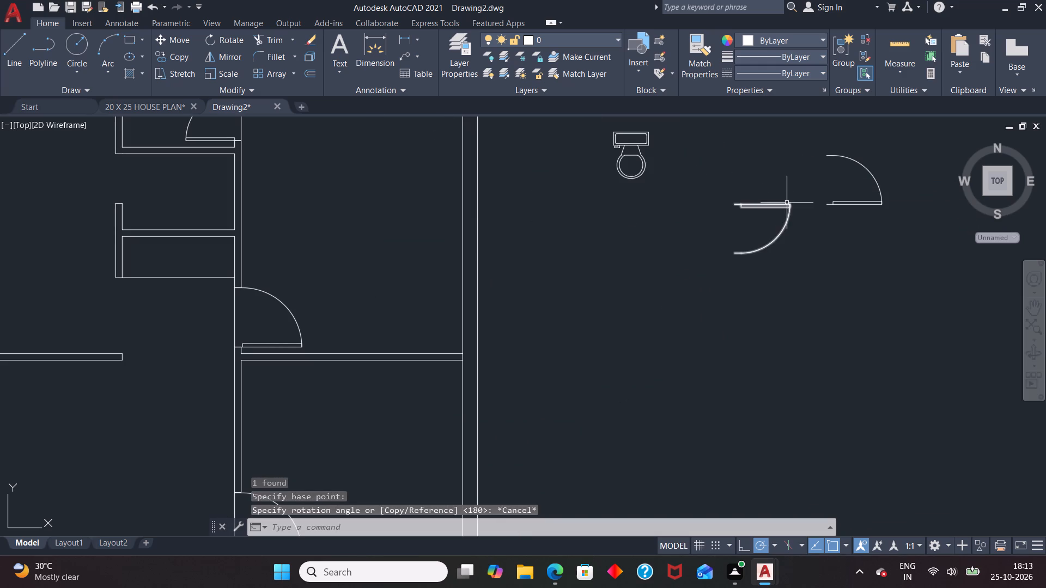
left_click(786, 204)
key("r")
key("o")
key("Return")
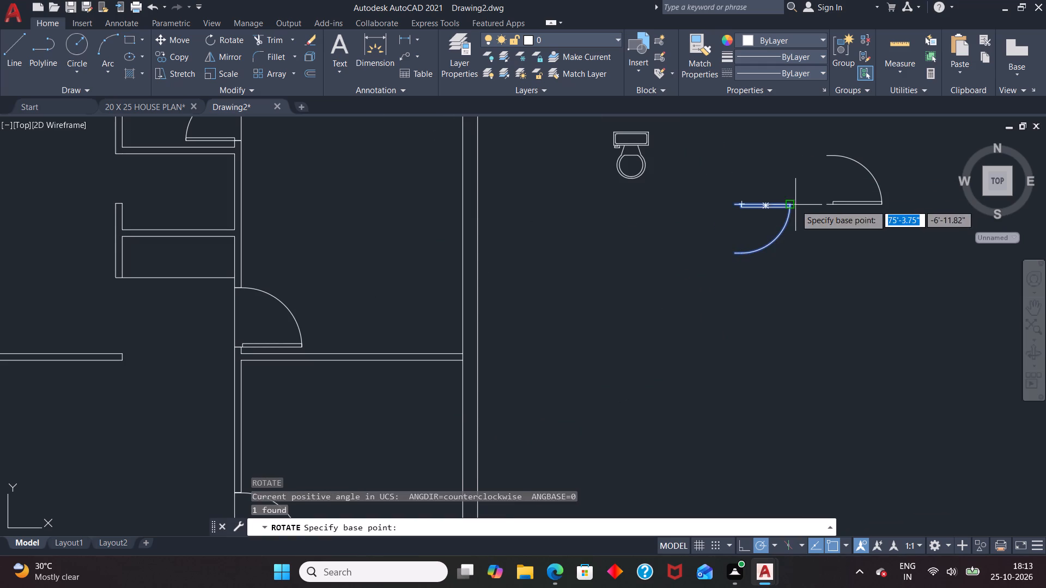
left_click(793, 206)
left_click(788, 168)
Copy the vertical-leaf spare door block by its jamb end to the left jamb of the entrance opening above the steps.
left_click(789, 209)
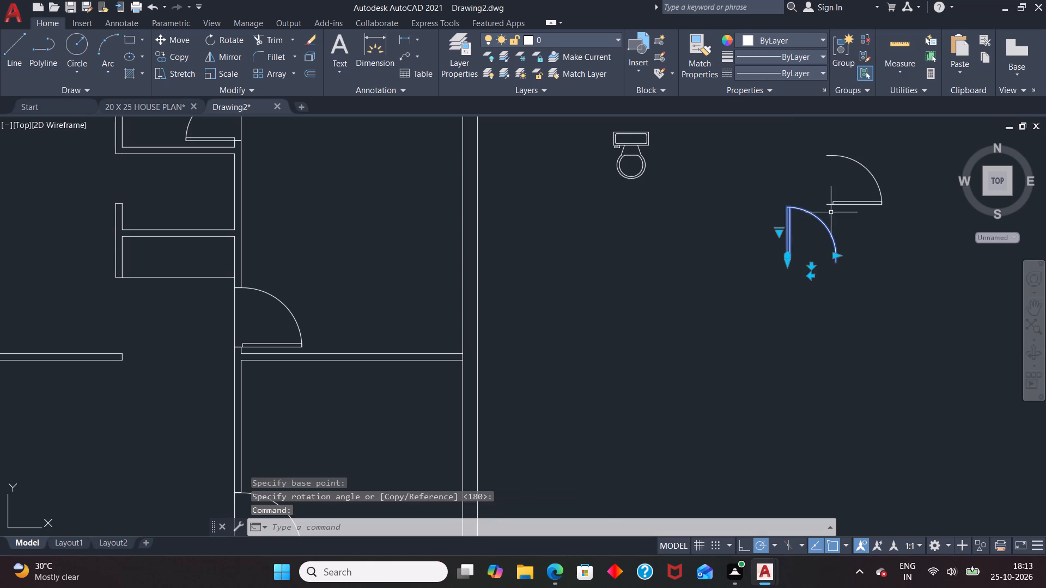
scroll(856, 222, "down", 2)
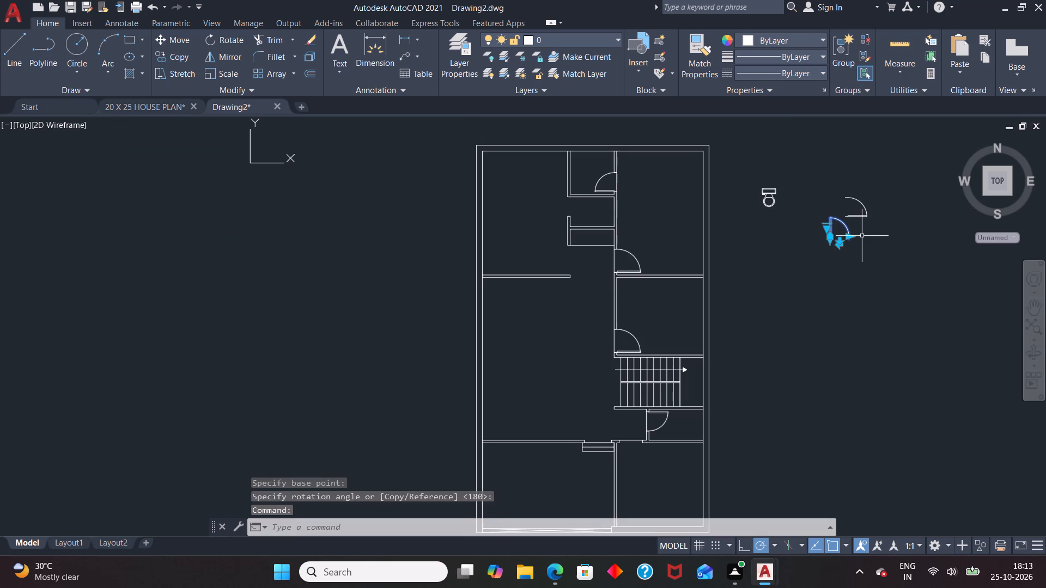
type("CO")
key("Return")
scroll(593, 448, "up", 3)
scroll(688, 332, "down", 4)
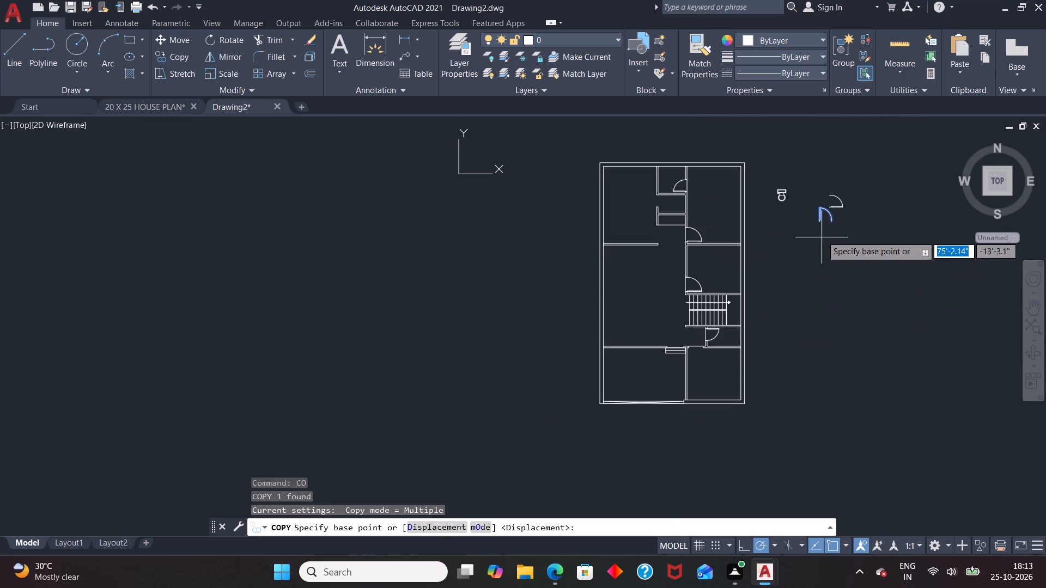
left_click(820, 224)
scroll(665, 344, "up", 4)
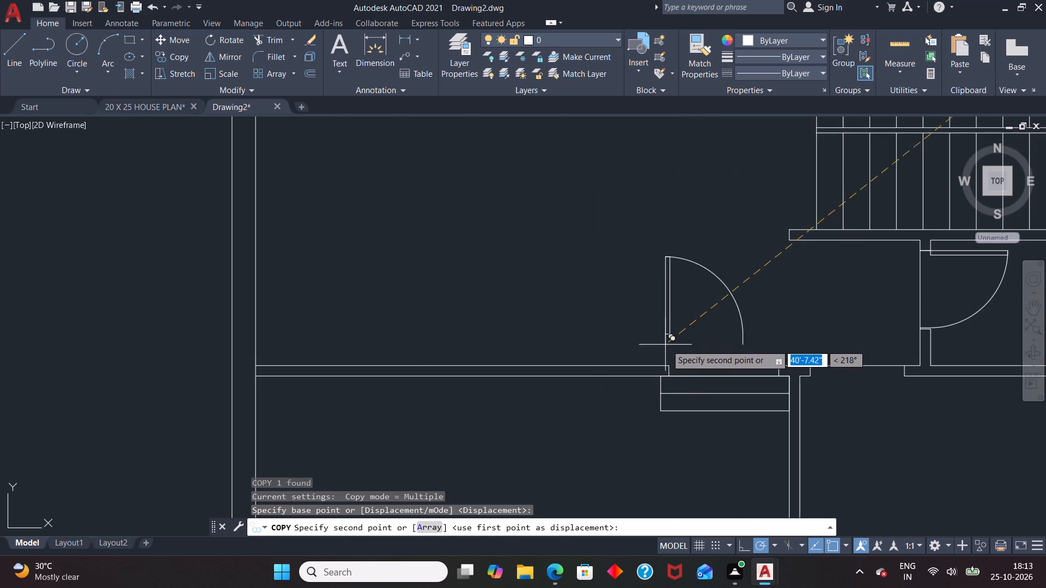
left_click(672, 371)
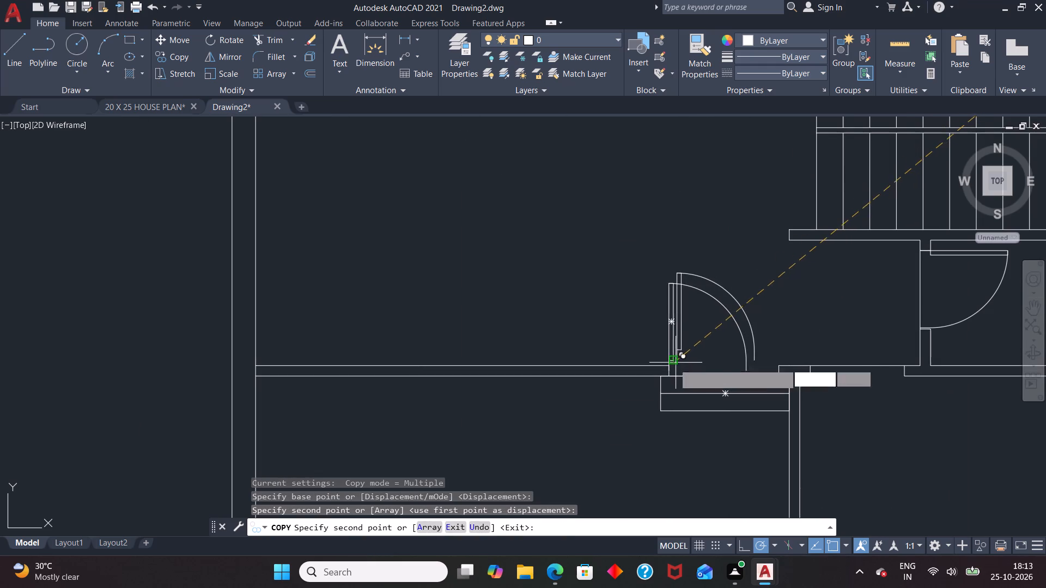
key("Escape")
Move the entrance door by its jamb end onto the lower corner of the opening's left jamb.
scroll(675, 385, "up", 3)
left_click(668, 285)
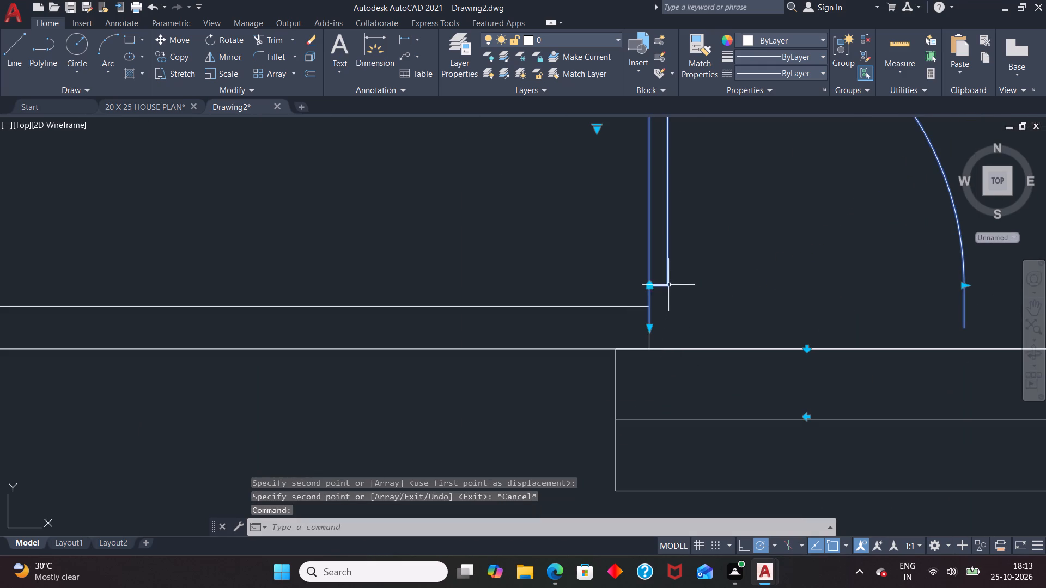
key("m")
key("Return")
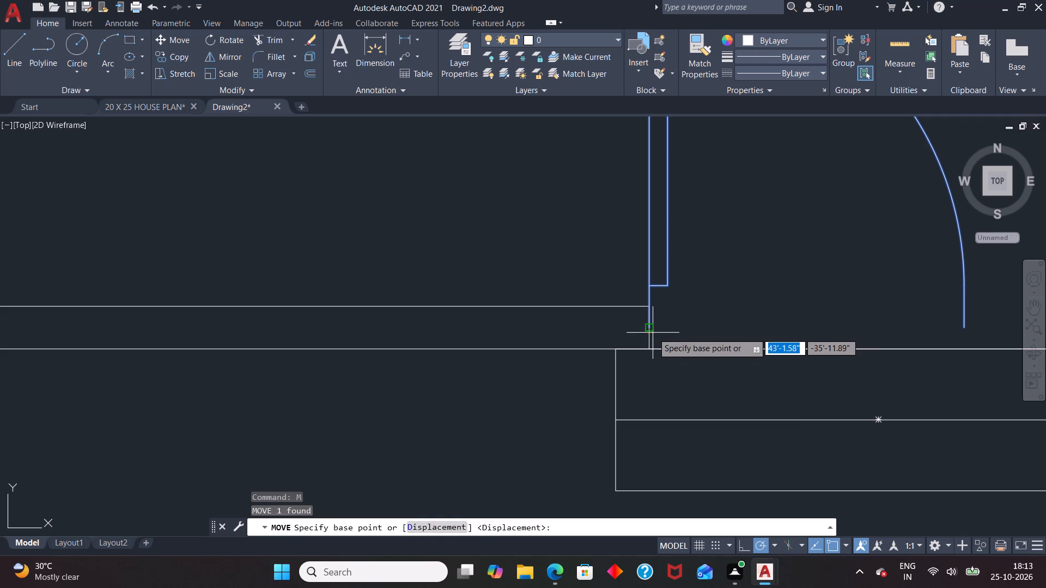
left_click(653, 329)
left_click(653, 346)
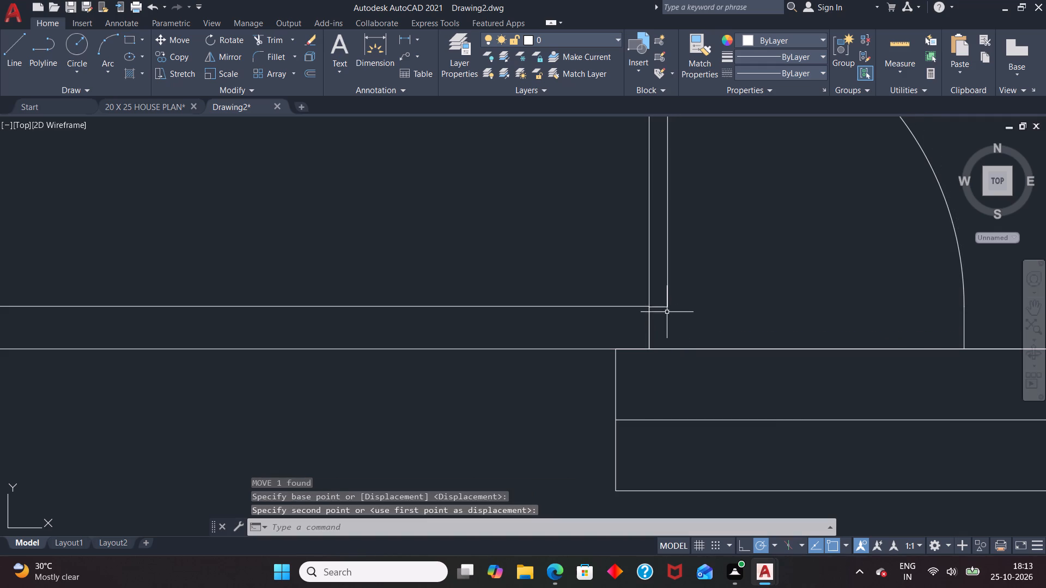
Scale up the entrance door from its lower left jamb corner until its swing arc spans the full opening above the steps.
left_click(666, 304)
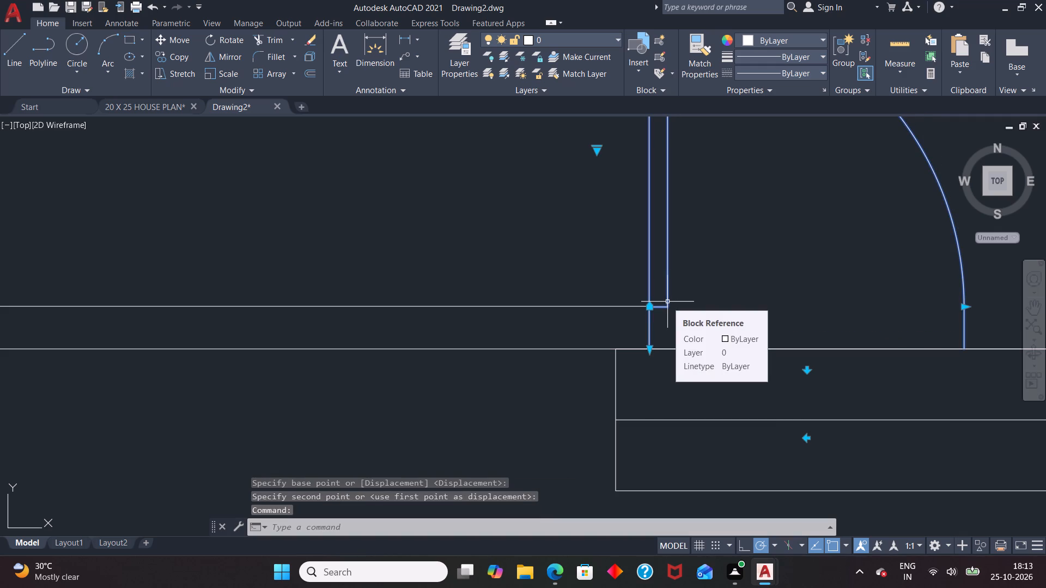
type("SC")
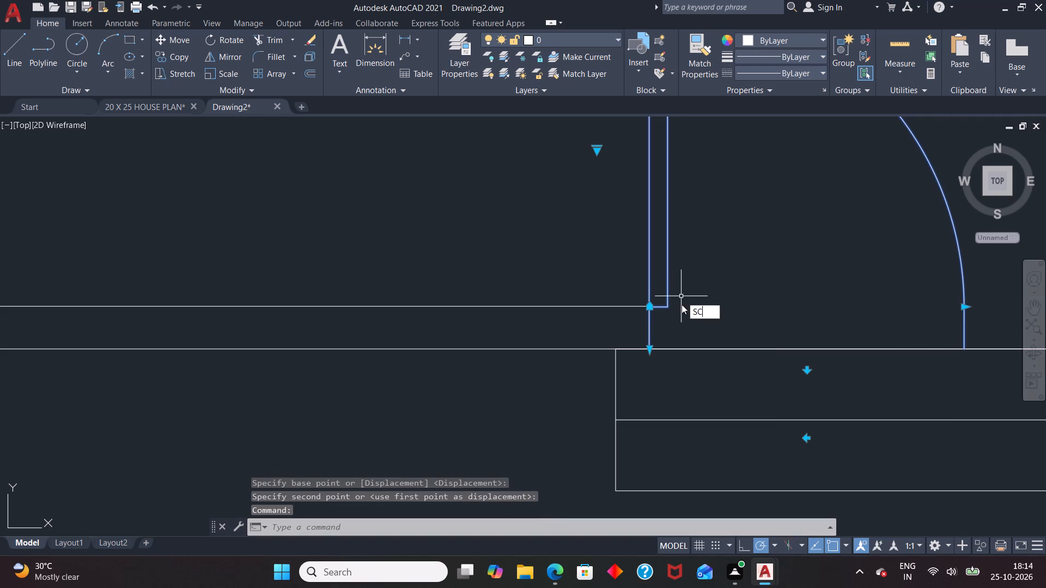
key("Return")
left_click(648, 344)
scroll(620, 335, "down", 2)
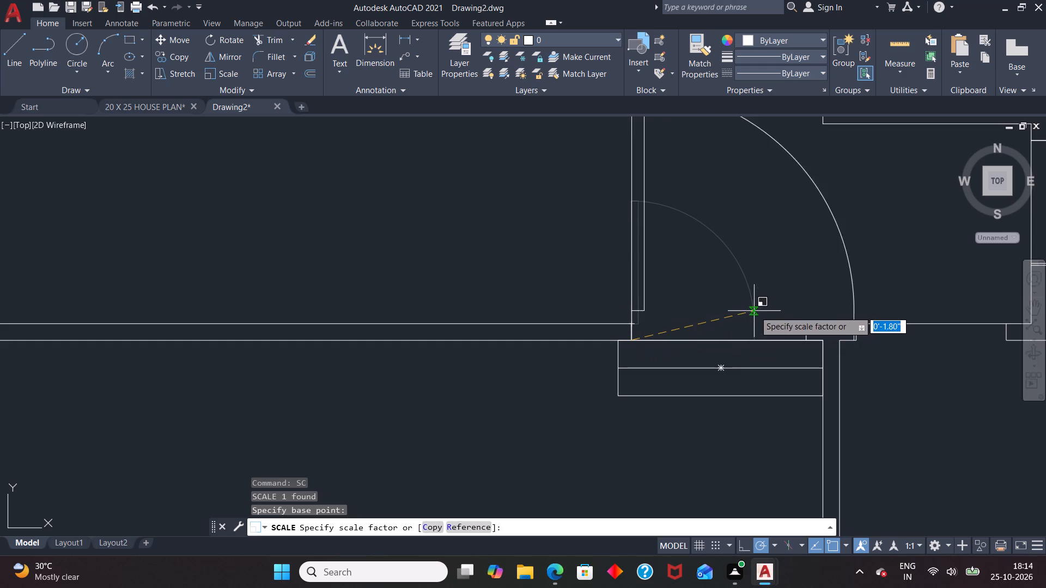
left_click(727, 315)
Draw a vertical arrow shaft about 3' long through the centre of the front gate, with a short right-hand arrowhead stroke from its upper end.
scroll(726, 286, "down", 3)
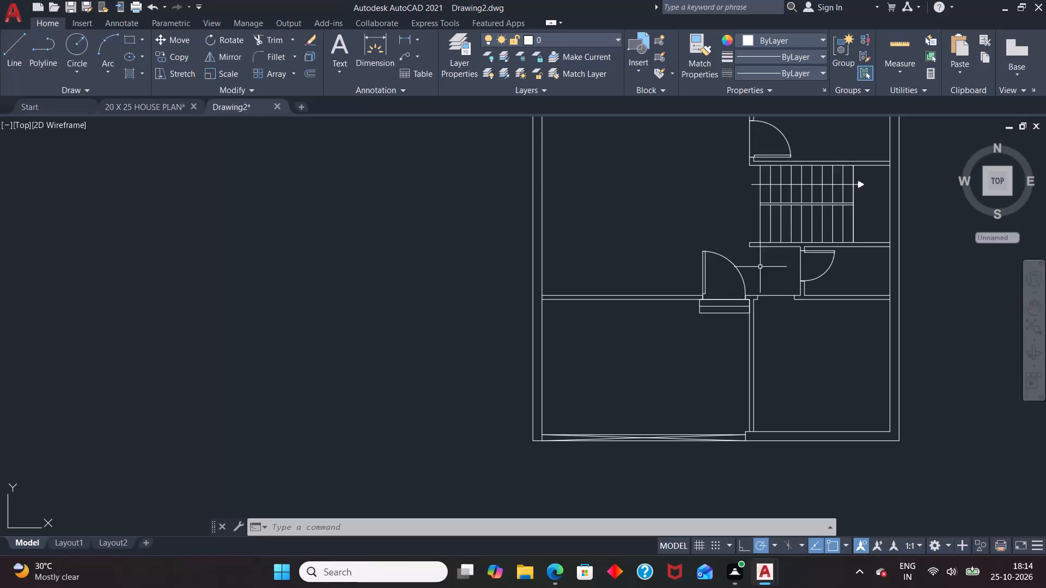
scroll(711, 318, "down", 3)
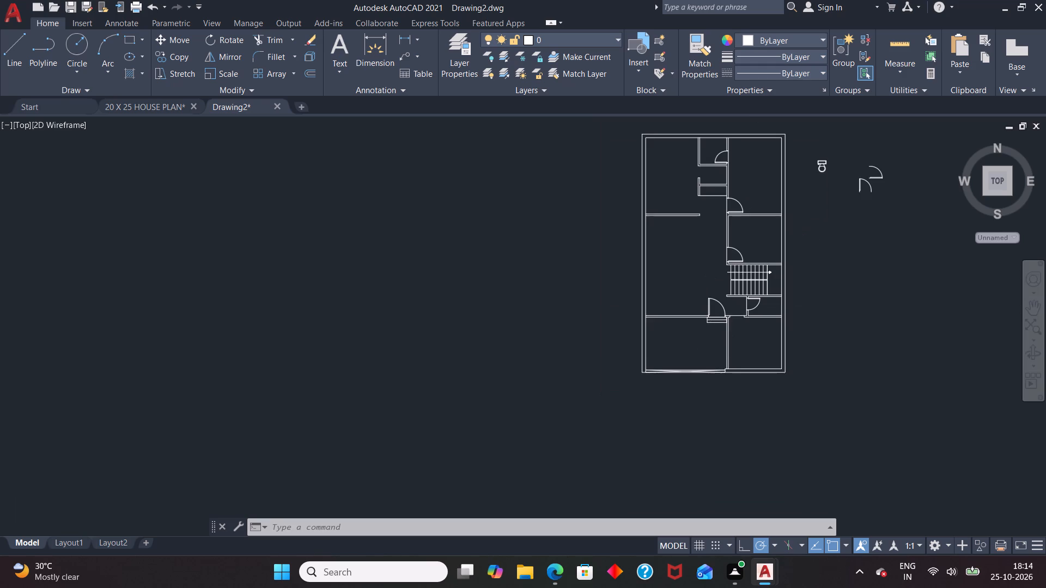
scroll(720, 303, "up", 2)
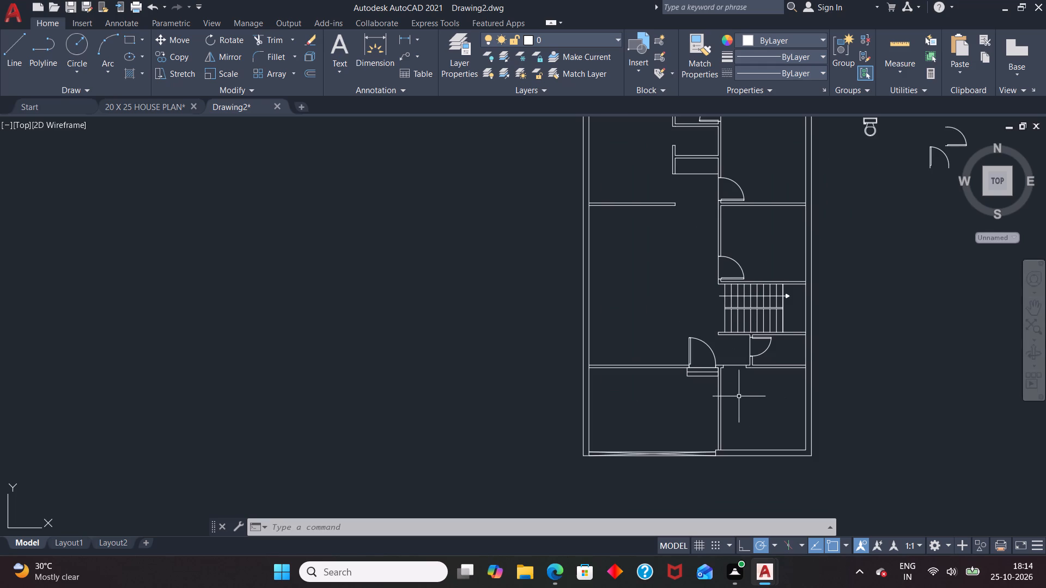
key("l")
key("Return")
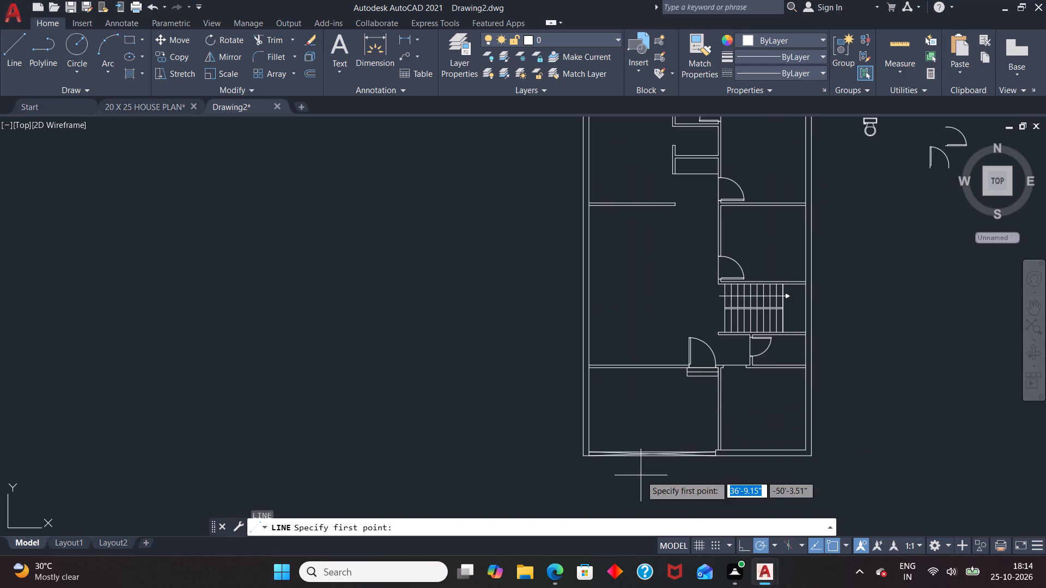
scroll(643, 475, "up", 2)
left_click(661, 462)
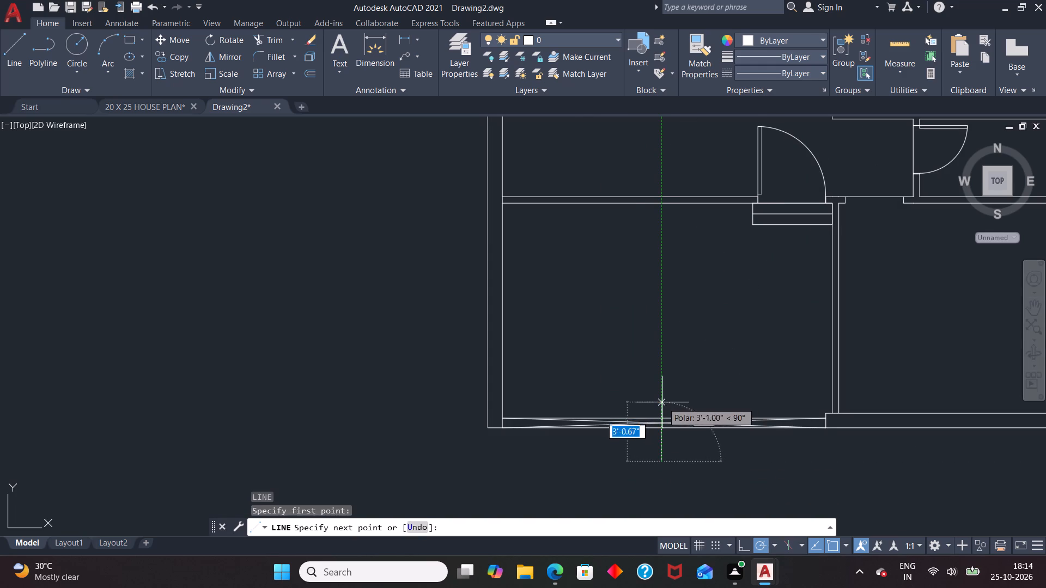
left_click(661, 405)
scroll(661, 405, "up", 3)
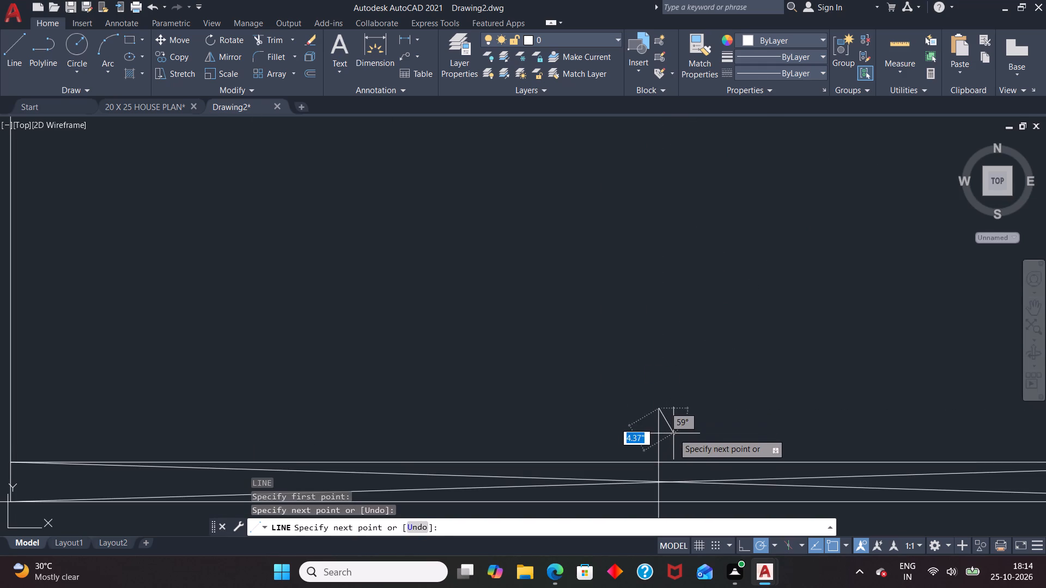
left_click(673, 433)
key("space")
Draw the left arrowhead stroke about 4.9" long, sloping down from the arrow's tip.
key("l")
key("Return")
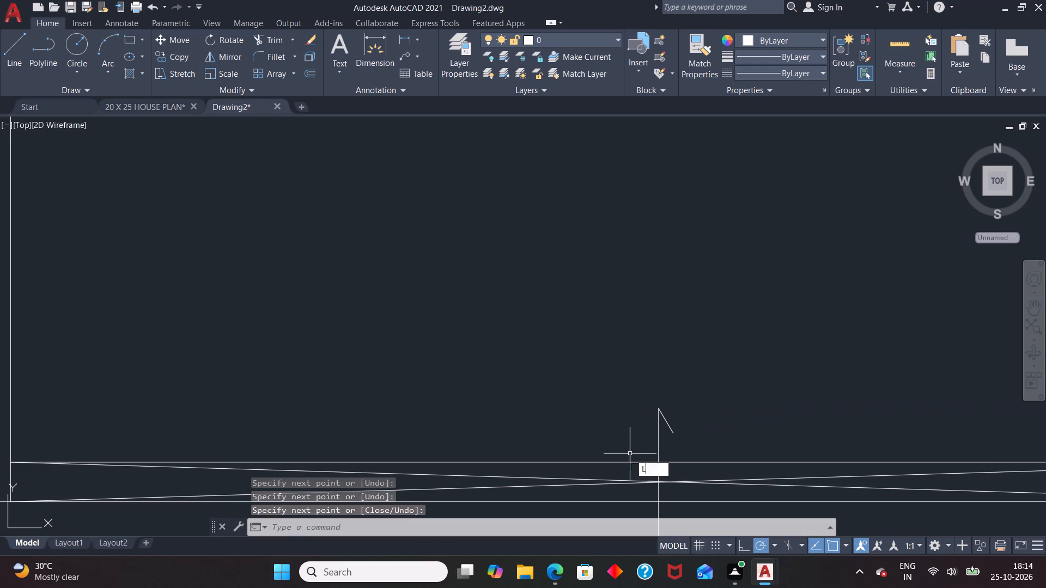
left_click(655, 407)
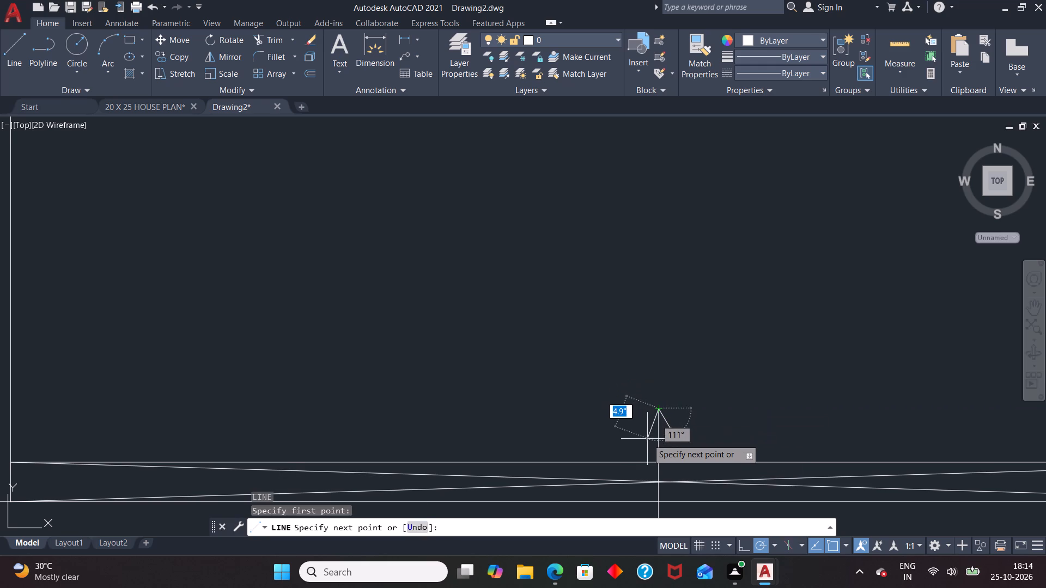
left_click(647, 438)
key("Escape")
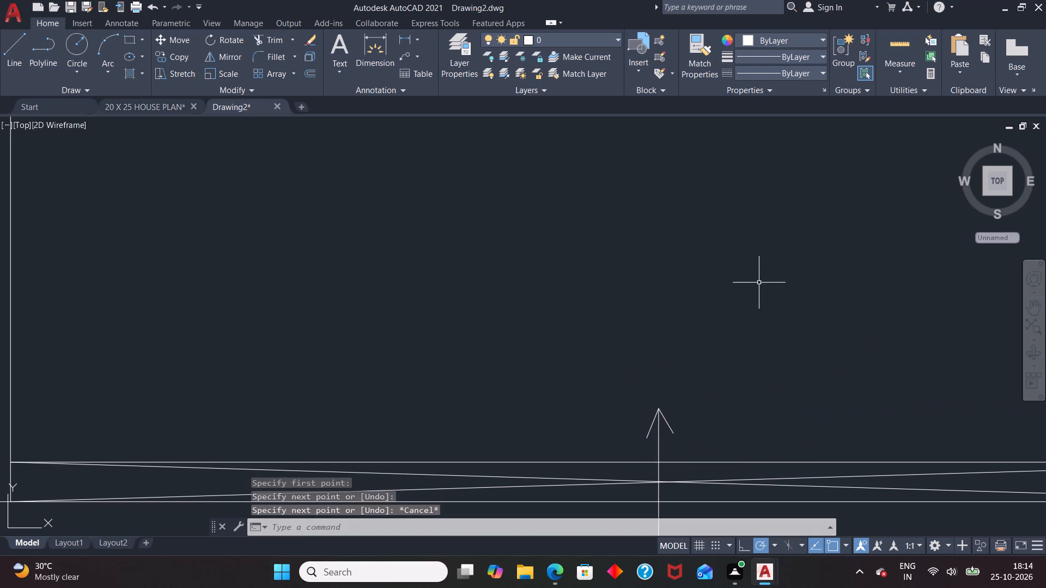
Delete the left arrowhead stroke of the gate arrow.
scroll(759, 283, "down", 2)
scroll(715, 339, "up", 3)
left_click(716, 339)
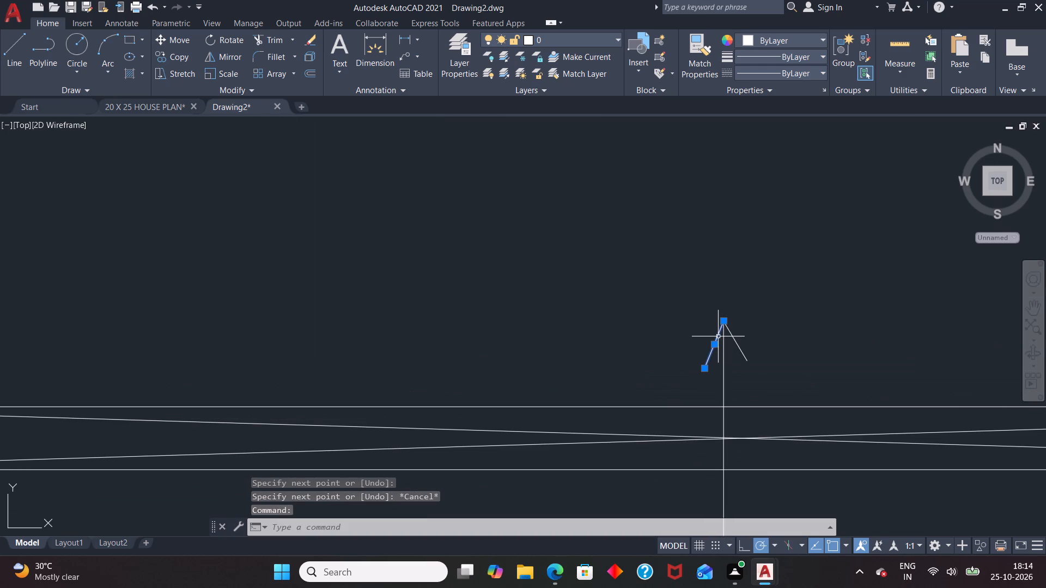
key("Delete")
Draw a left arrowhead stroke about 4" long from the arrow's tip, matching the right stroke.
key("l")
key("Return")
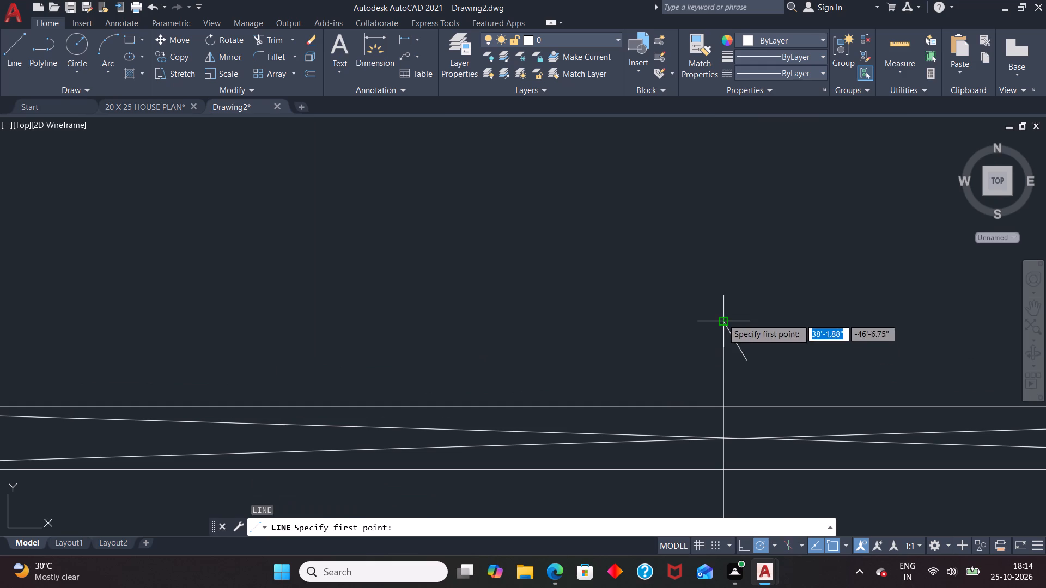
left_click(722, 318)
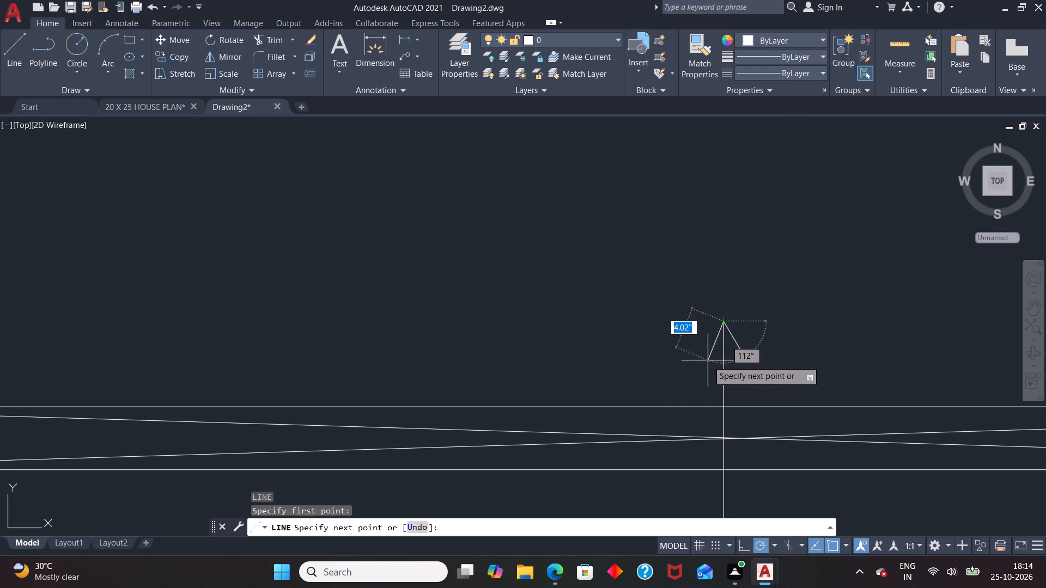
left_click(708, 360)
key("space")
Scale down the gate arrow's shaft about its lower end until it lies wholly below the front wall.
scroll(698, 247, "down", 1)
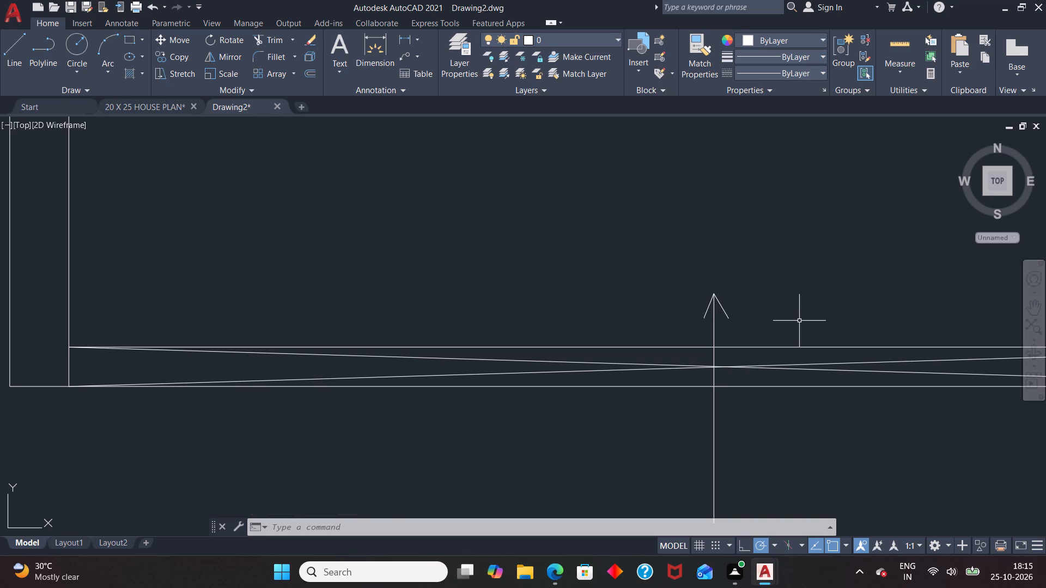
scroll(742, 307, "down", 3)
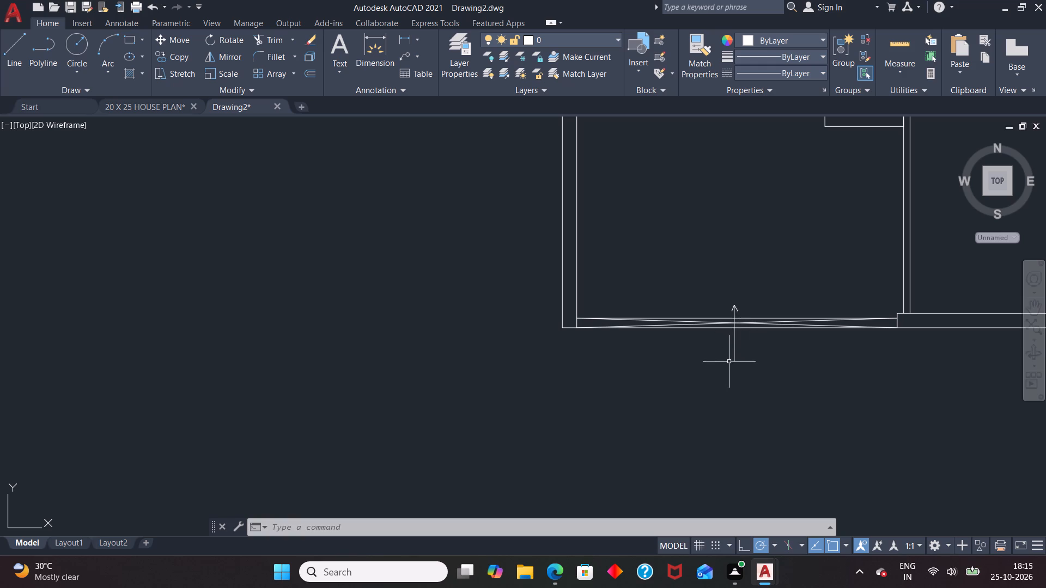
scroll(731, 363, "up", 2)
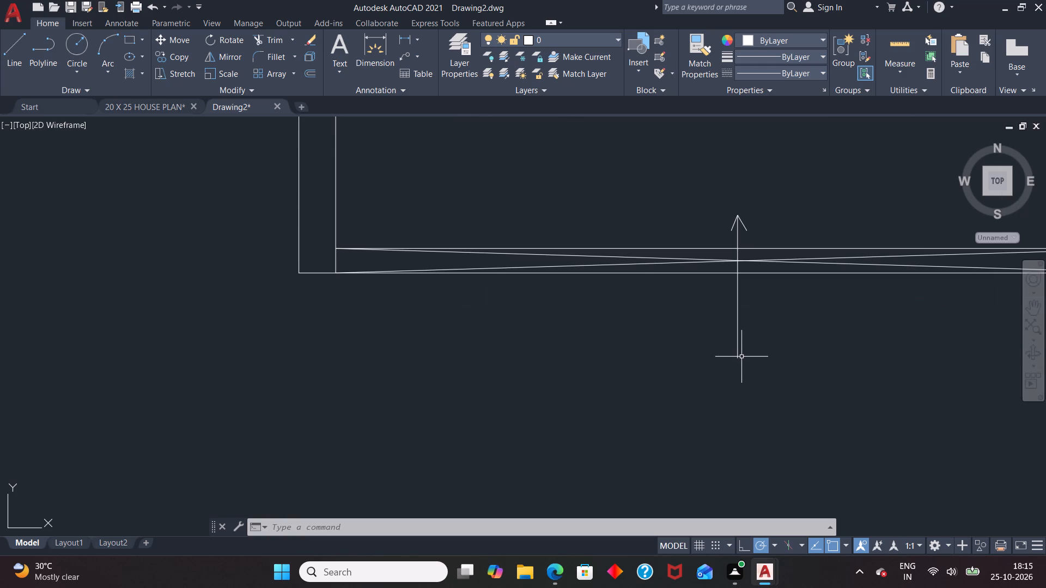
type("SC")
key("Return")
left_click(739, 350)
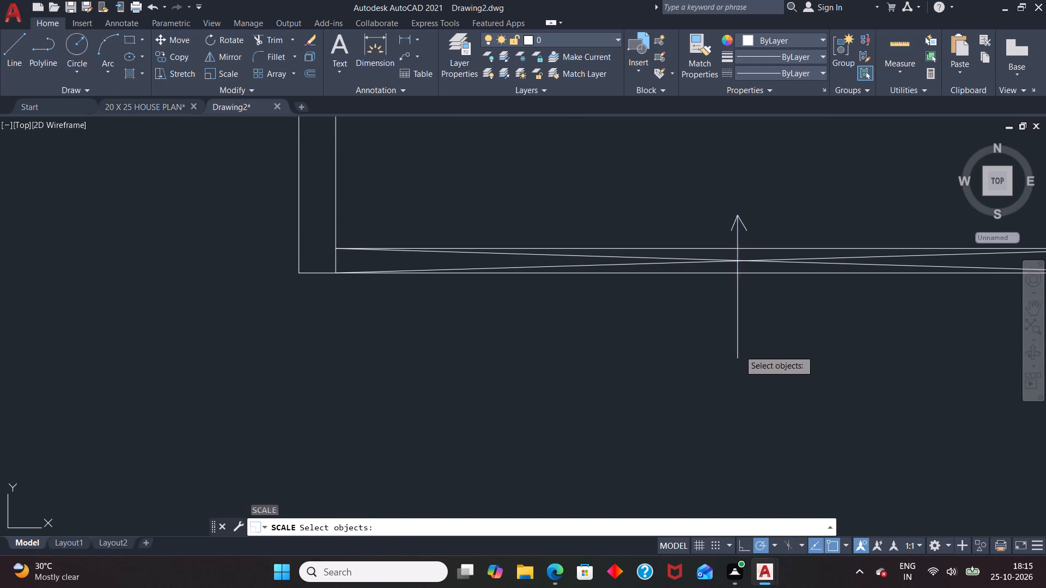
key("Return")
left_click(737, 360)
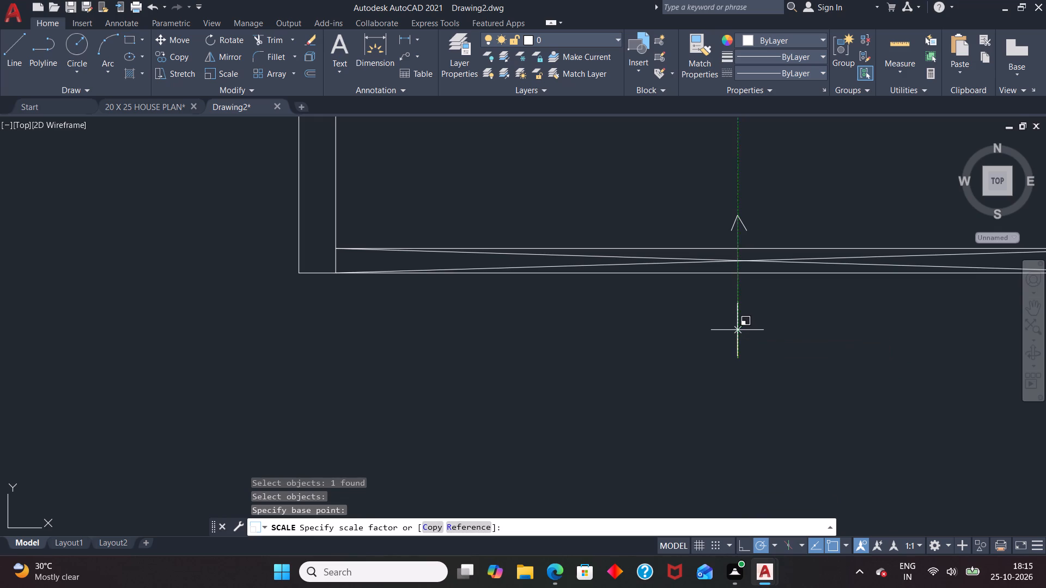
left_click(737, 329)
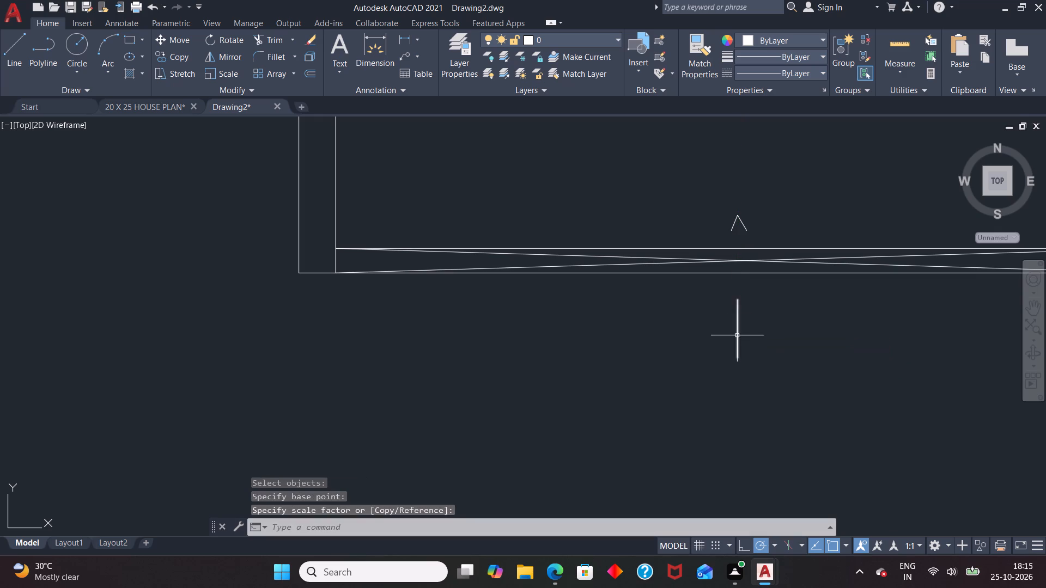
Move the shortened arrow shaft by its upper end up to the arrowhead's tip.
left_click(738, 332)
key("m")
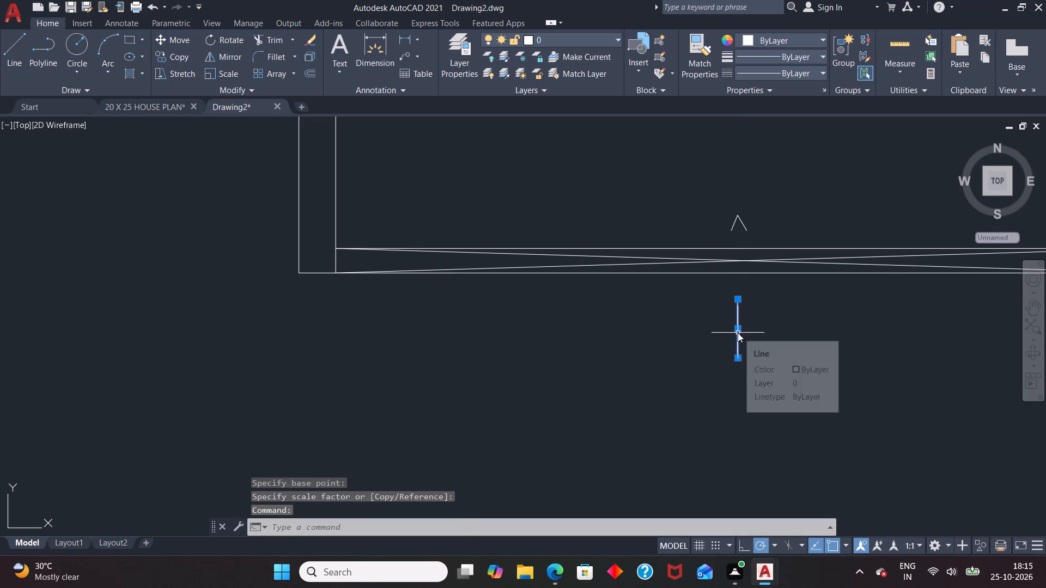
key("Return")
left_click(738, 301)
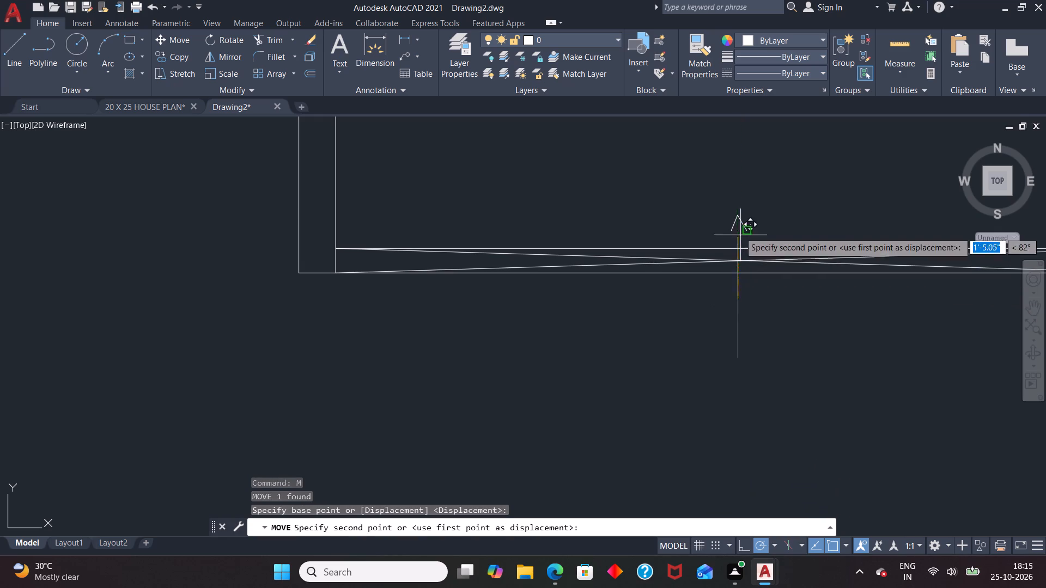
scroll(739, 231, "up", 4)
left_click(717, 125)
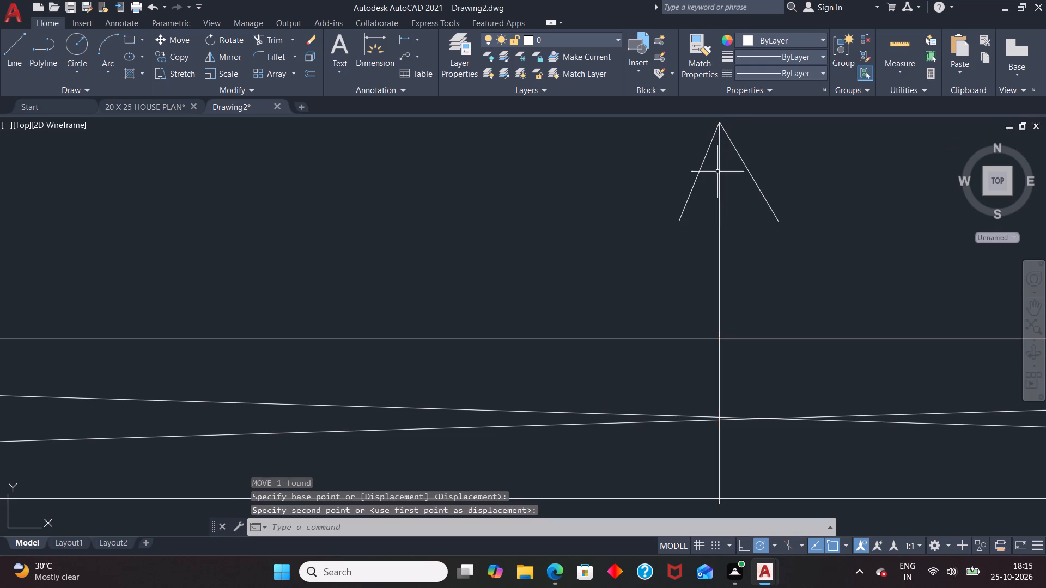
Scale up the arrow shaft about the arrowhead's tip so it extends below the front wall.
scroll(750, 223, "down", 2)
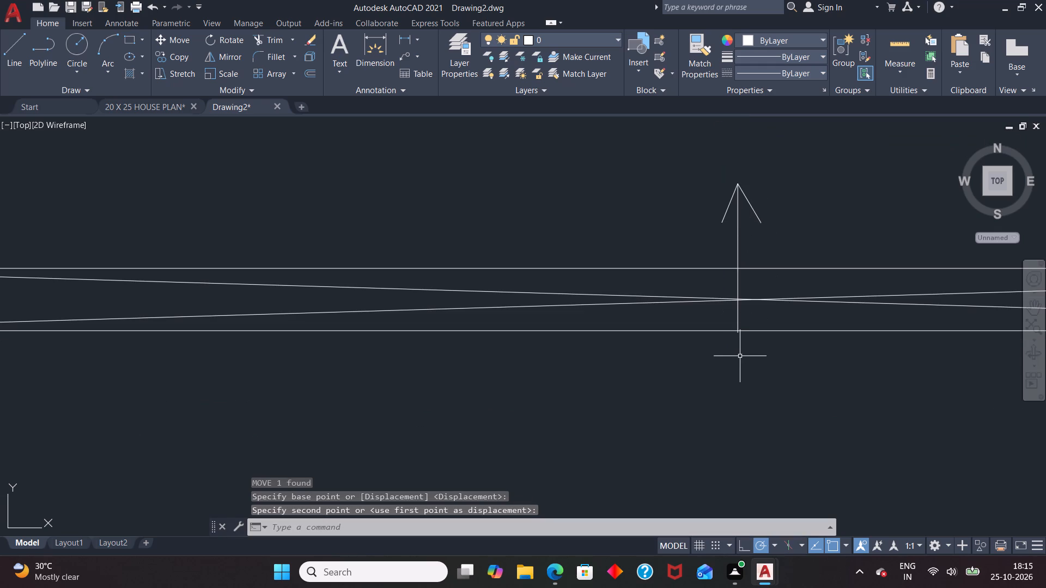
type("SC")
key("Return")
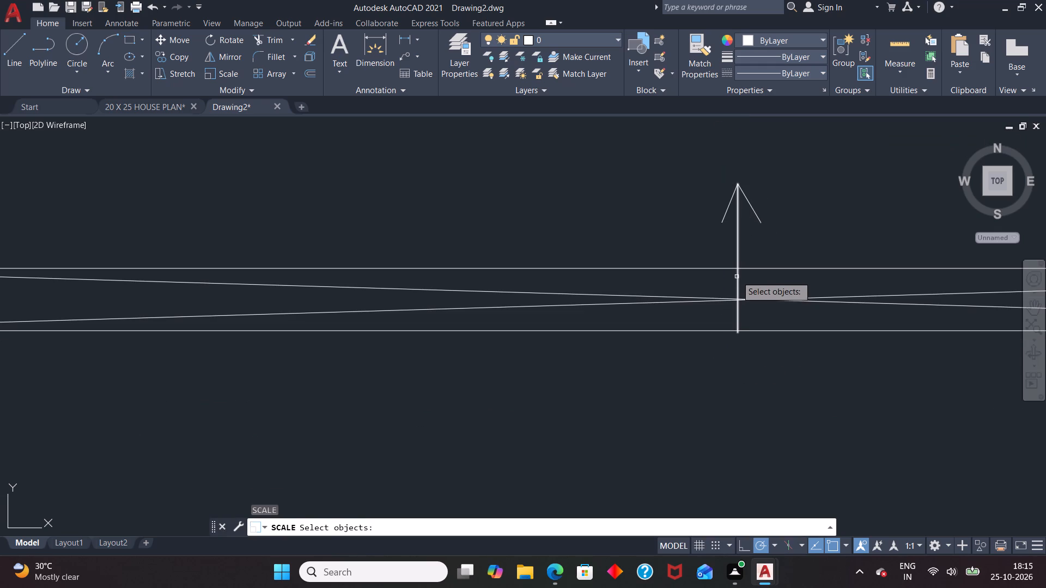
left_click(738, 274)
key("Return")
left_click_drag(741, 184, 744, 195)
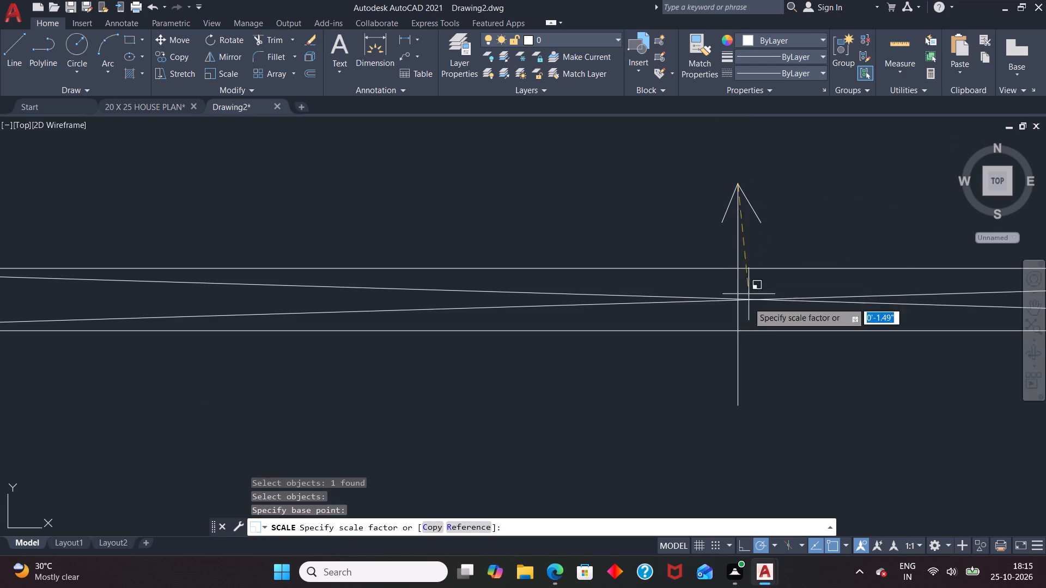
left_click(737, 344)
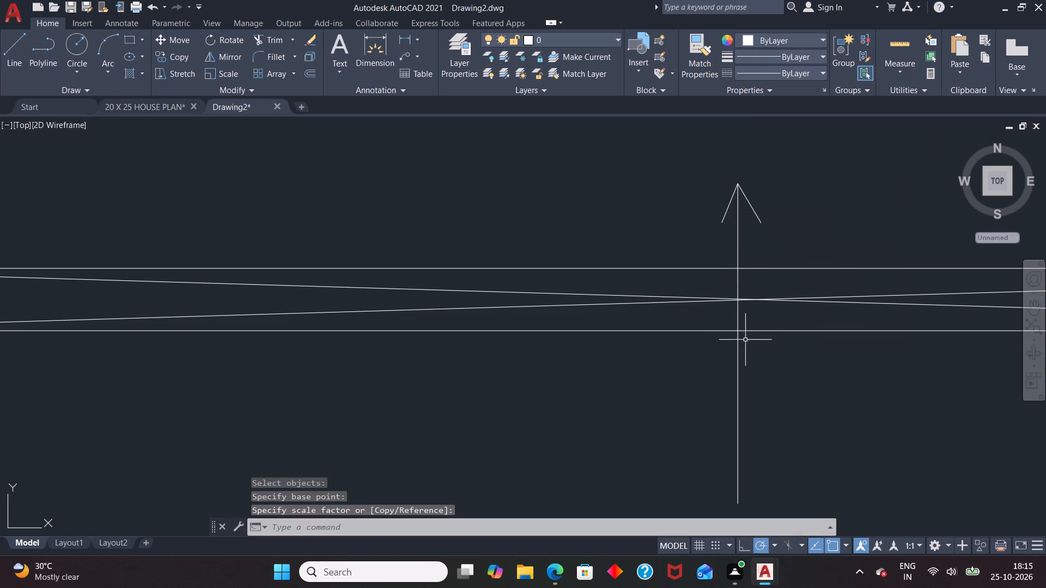
Replace the gate arrow's shaft with a vertical line from the arrowhead's tip to just below the front wall's outer face.
left_click(739, 353)
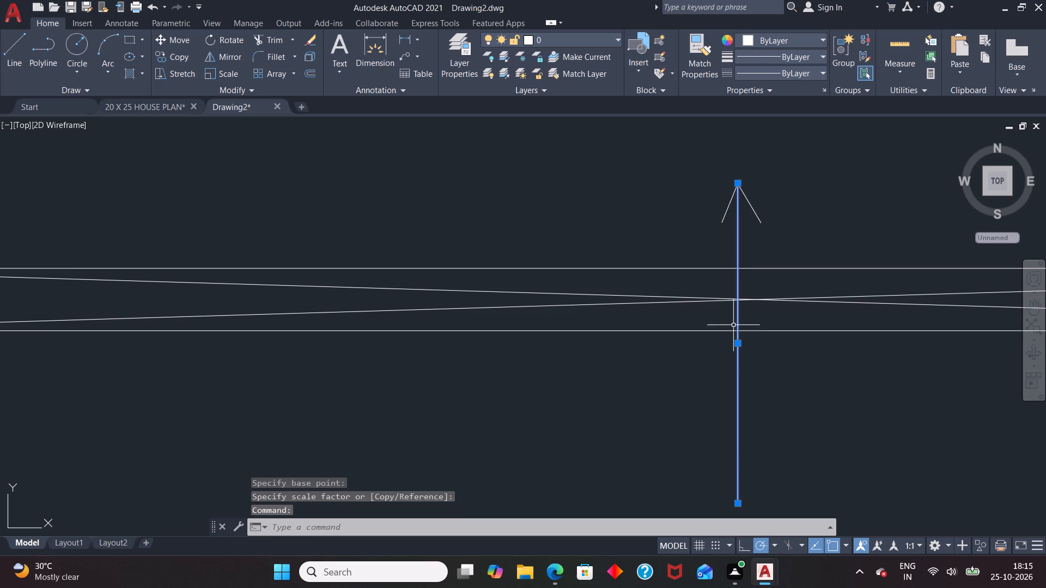
key("Delete")
key("l")
key("Return")
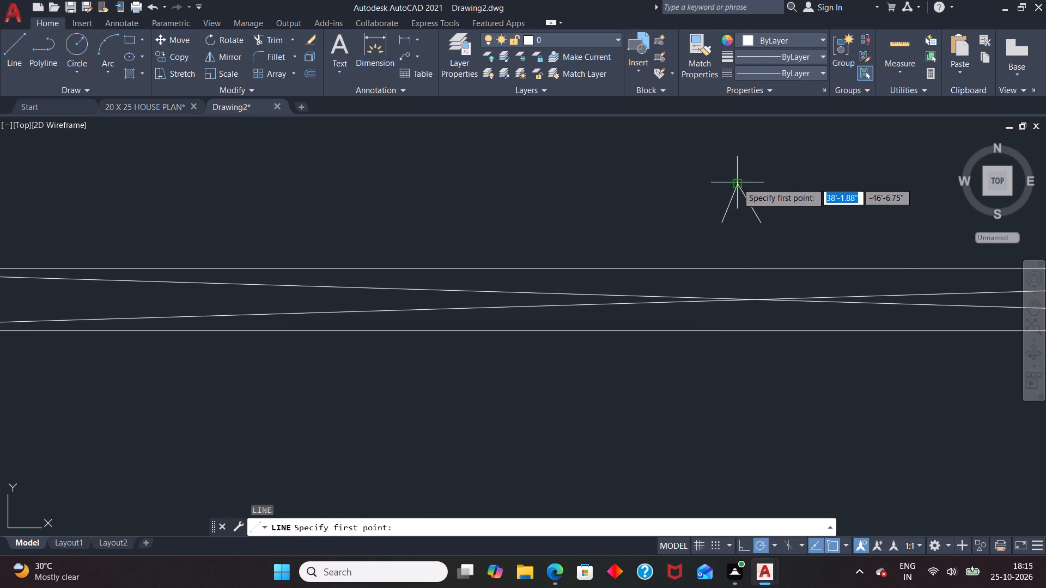
left_click_drag(738, 182, 739, 188)
left_click(733, 364)
key("space")
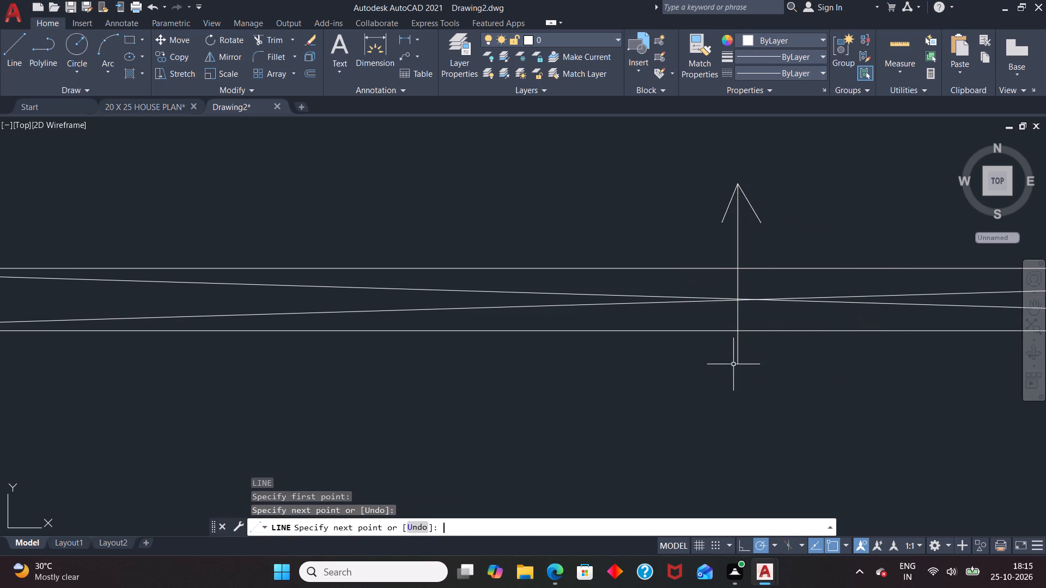
scroll(685, 354, "down", 3)
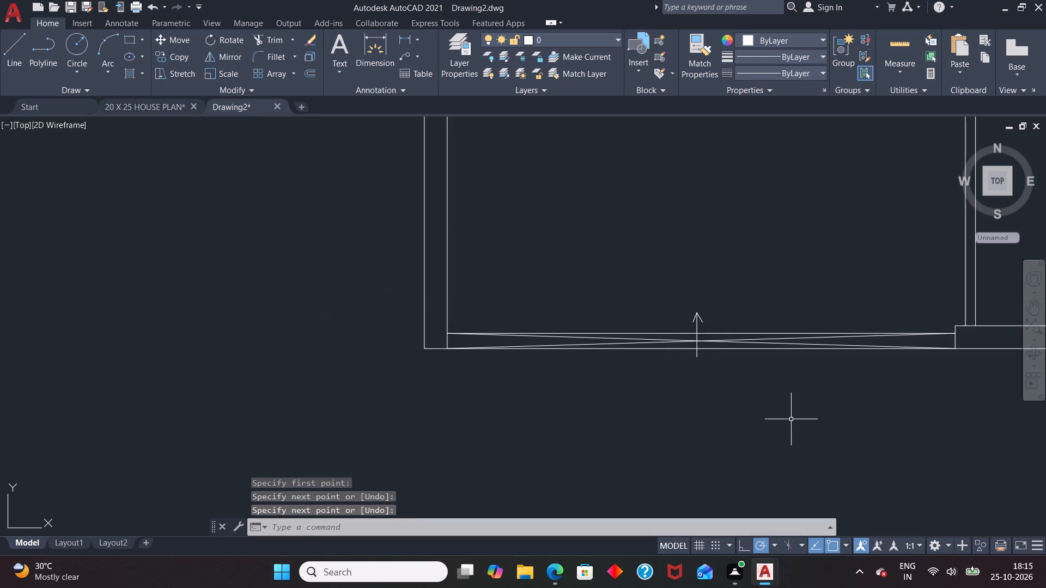
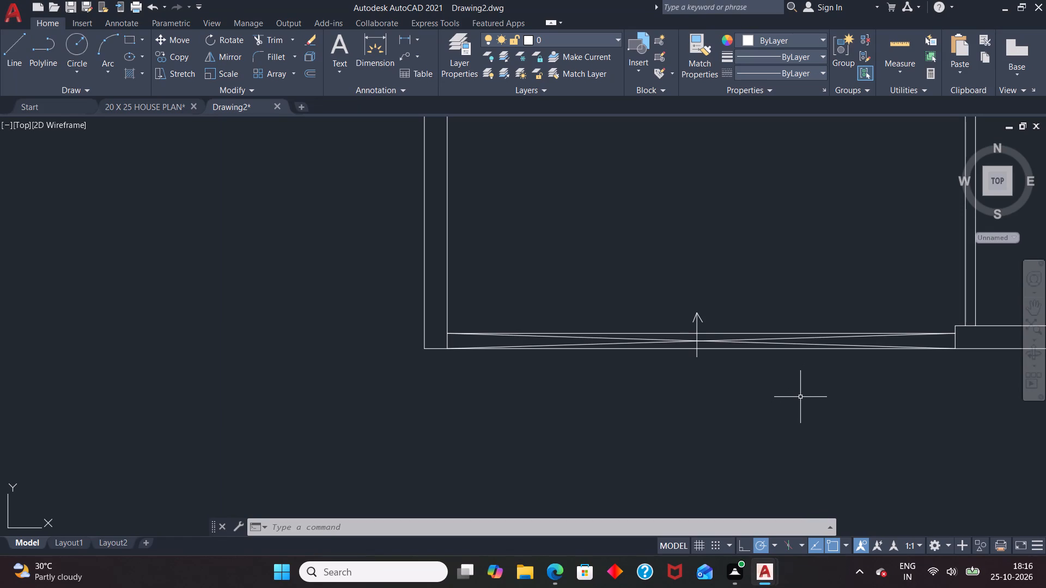
Erase the two spare door blocks lying outside the plan's east side.
scroll(802, 400, "down", 3)
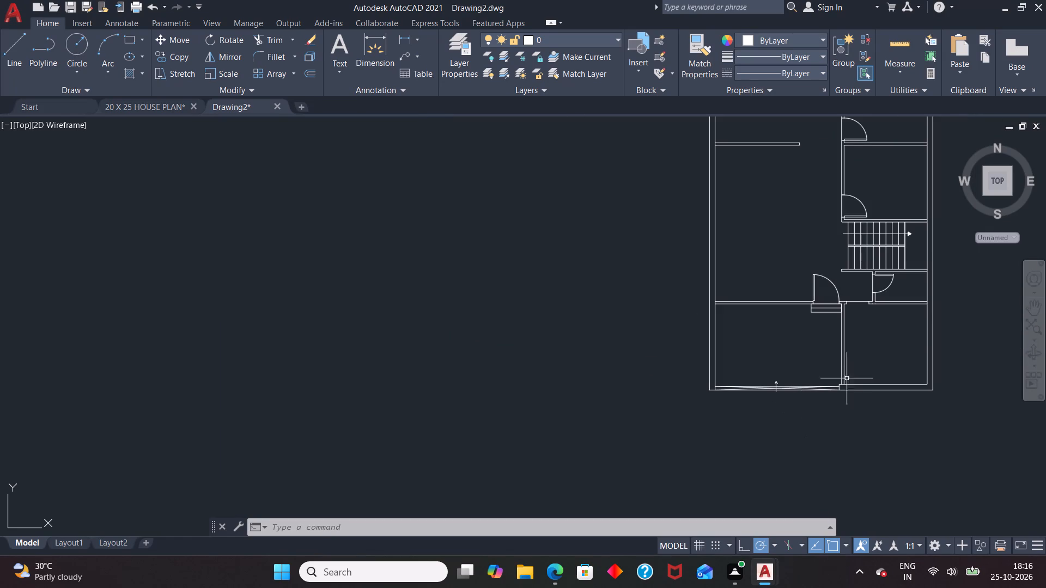
scroll(820, 382, "down", 1)
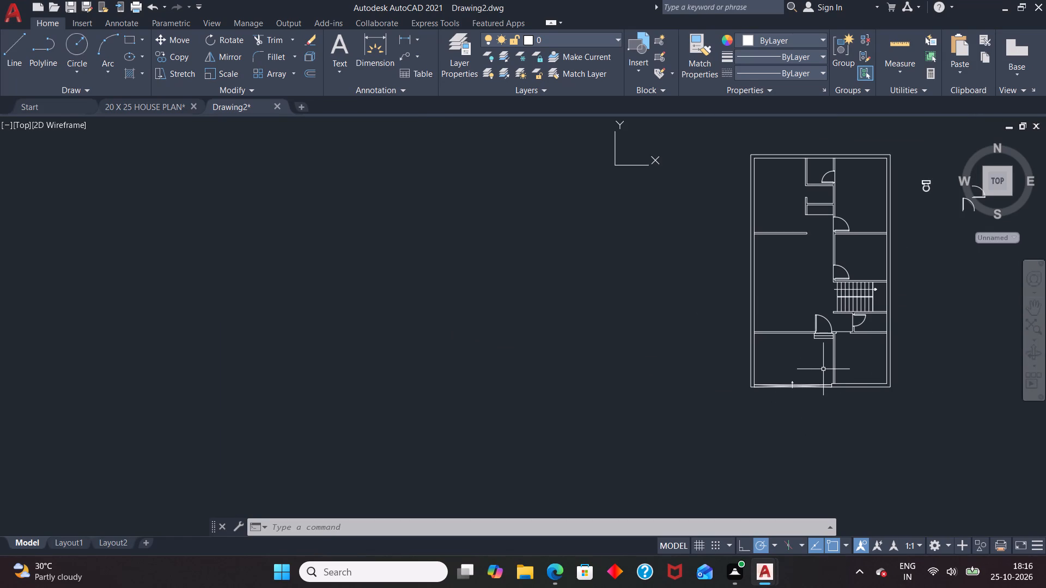
scroll(800, 390, "down", 1)
left_click(905, 273)
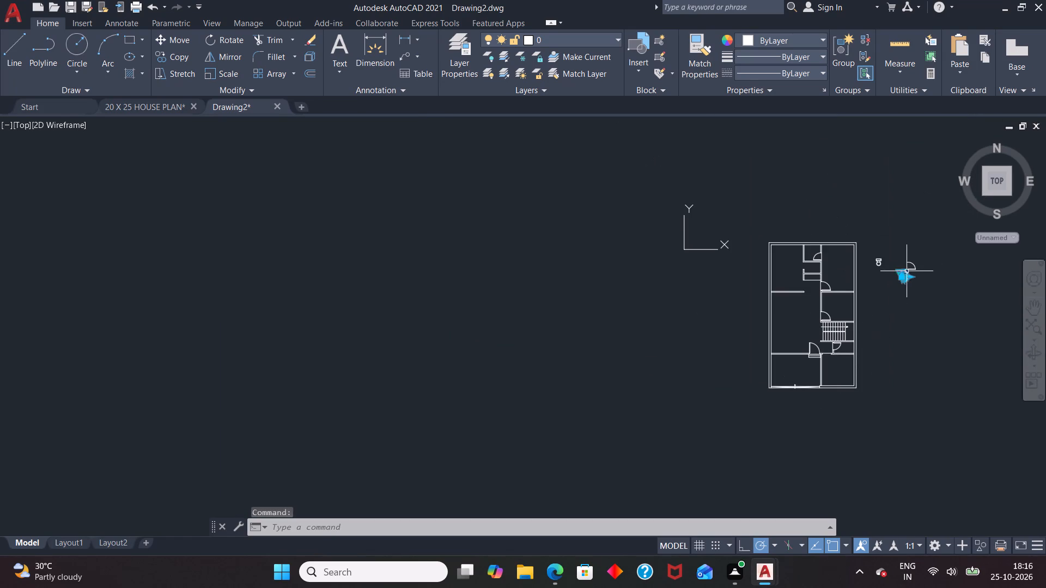
left_click(910, 260)
key("Delete")
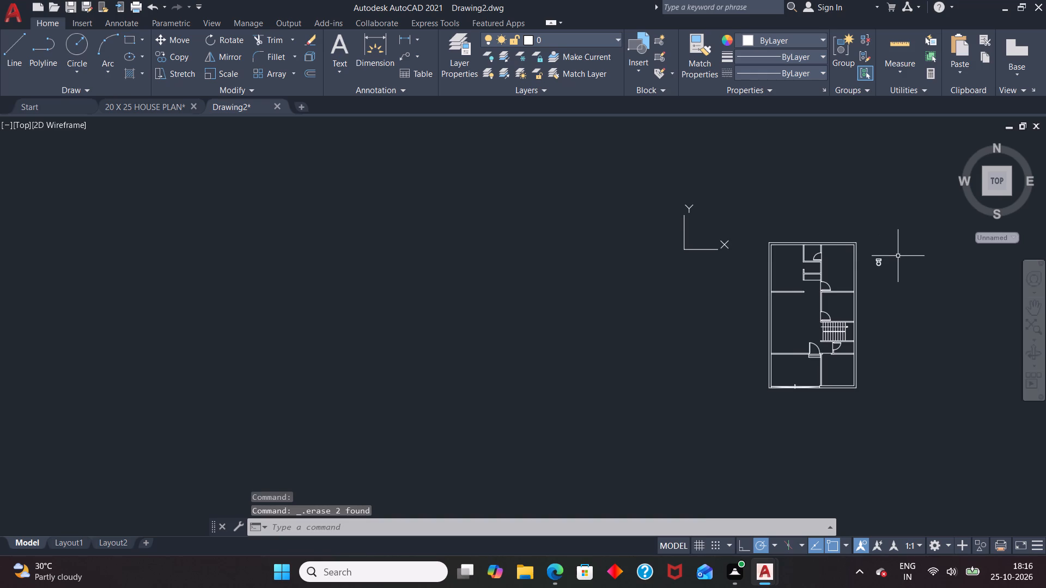
Copy the spare toilet block into the upper bathroom, with its tank against the inner face of the rear wall.
scroll(895, 258, "up", 2)
left_click(856, 266)
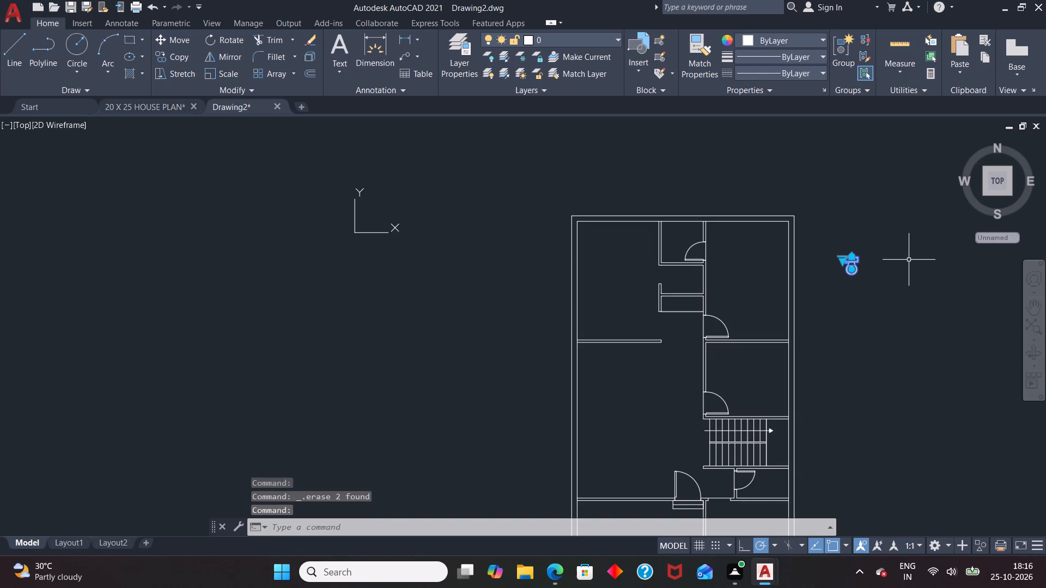
type("CO")
key("Return")
left_click(860, 257)
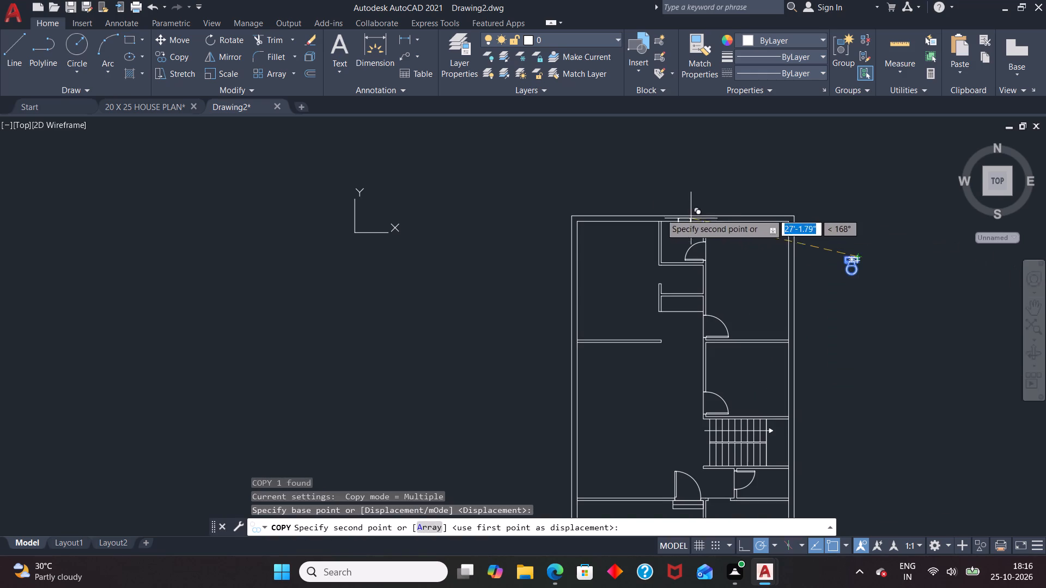
scroll(672, 217, "up", 4)
left_click(750, 241)
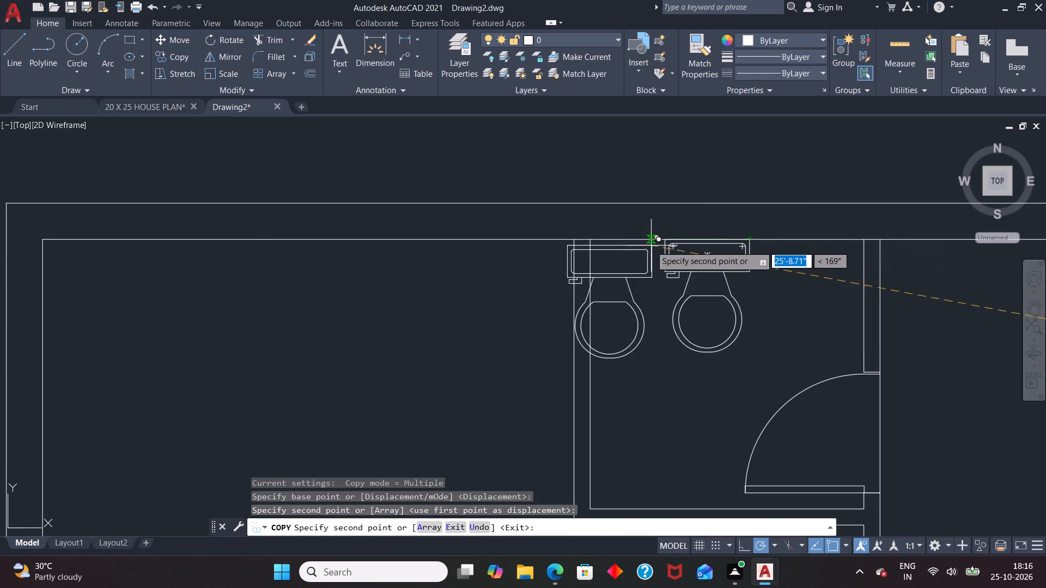
scroll(649, 246, "down", 3)
key("space")
Rotate the spare toilet block outside the plan a quarter turn clockwise so its tank faces east.
scroll(611, 228, "down", 2)
left_click(741, 260)
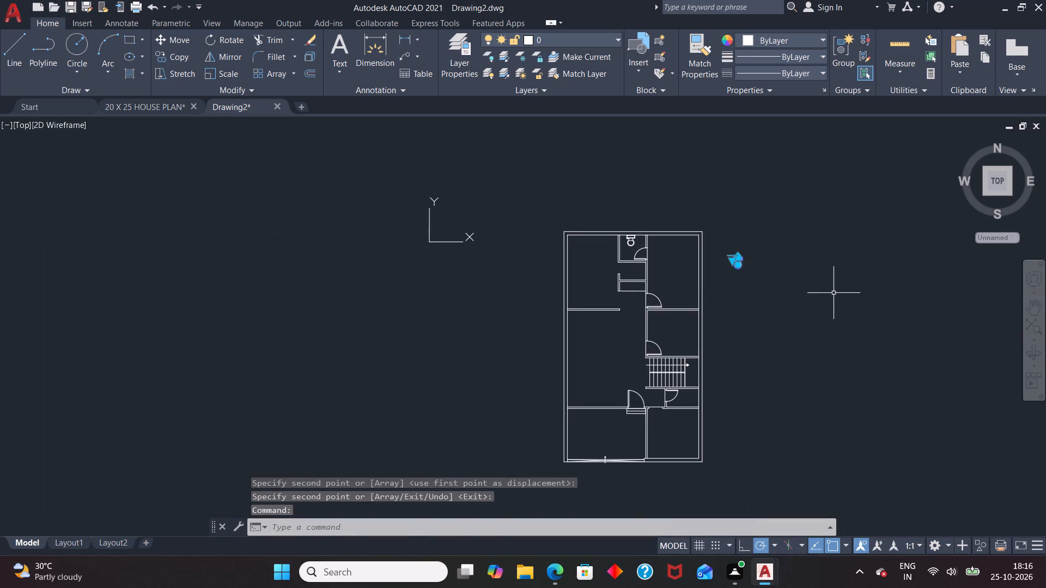
type("RO")
key("Return")
left_click(739, 255)
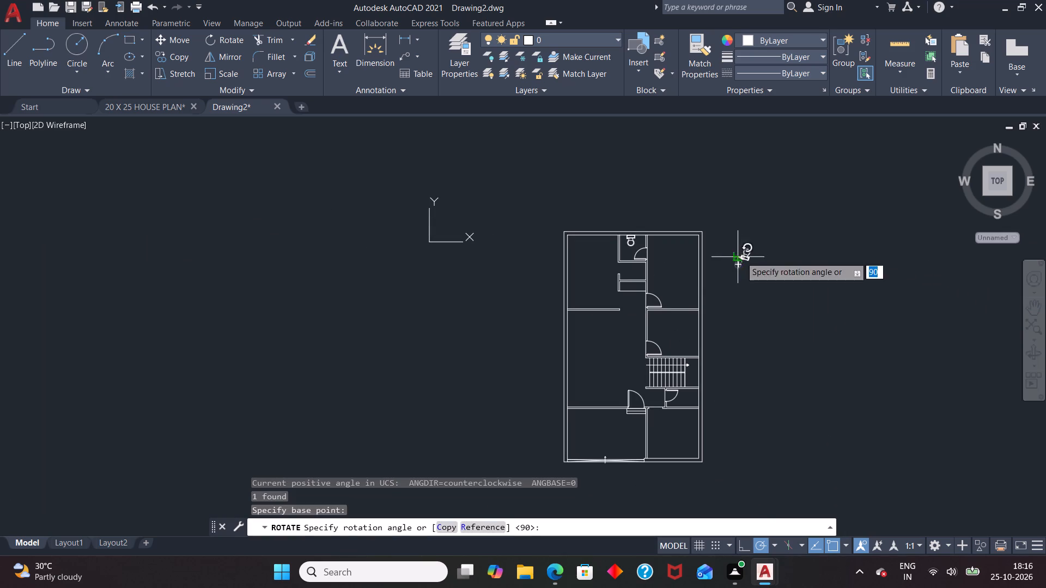
left_click(745, 292)
Move the rotated toilet into the small room below the staircase, with its tank against the east outer wall's inner face.
left_click(743, 254)
key("m")
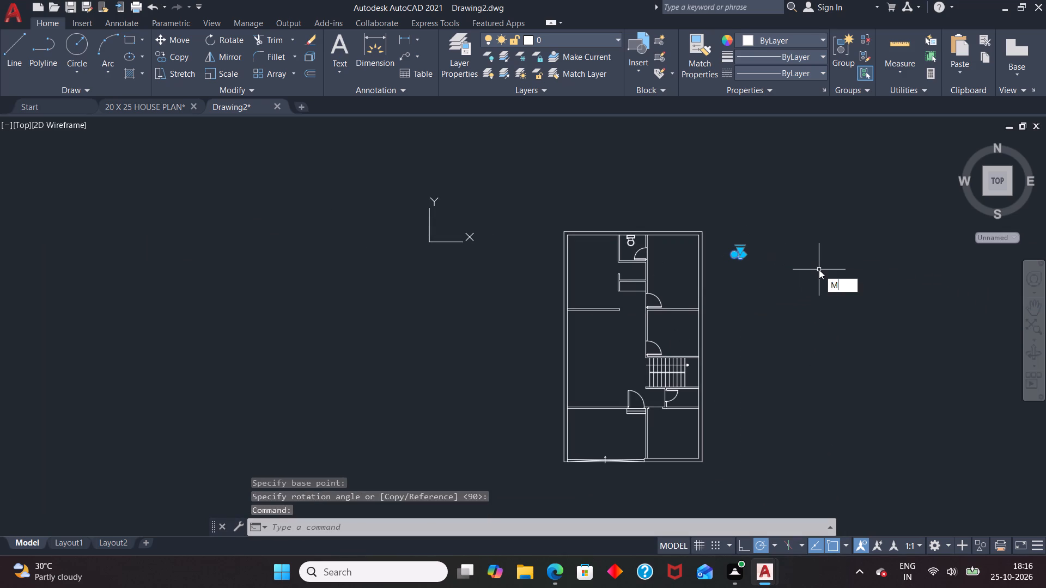
key("Return")
left_click(744, 253)
scroll(698, 390, "up", 4)
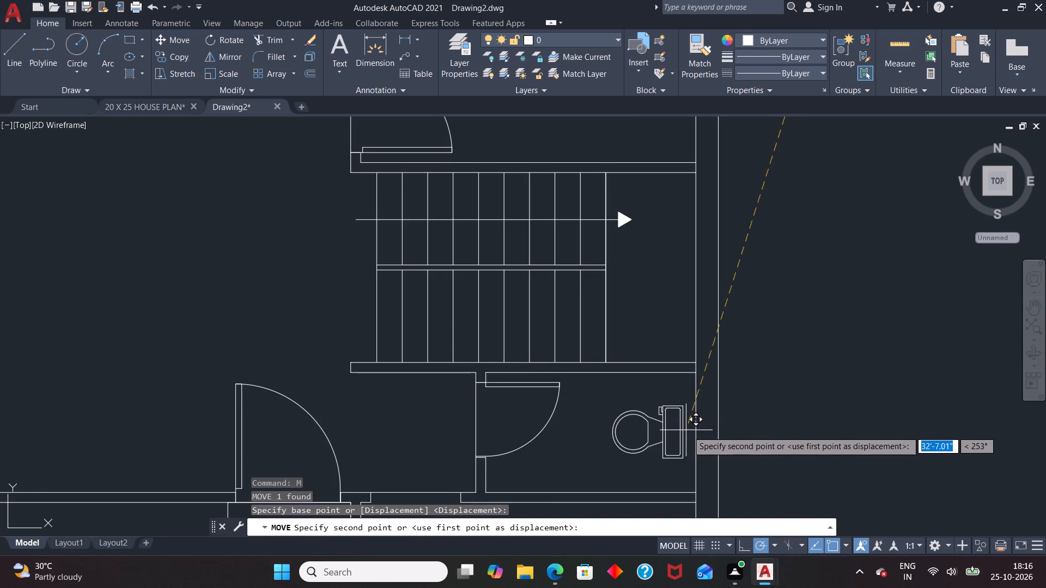
left_click(695, 426)
scroll(807, 288, "down", 1)
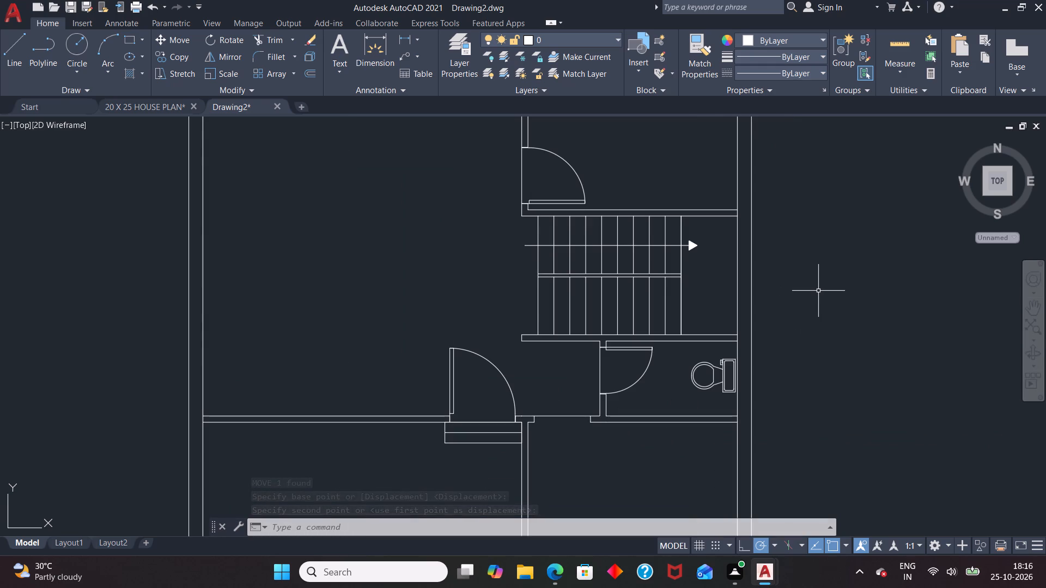
Draw a 9" by 54" upright rectangle for a window in the empty space east of the plan.
scroll(642, 183, "down", 3)
scroll(731, 303, "down", 1)
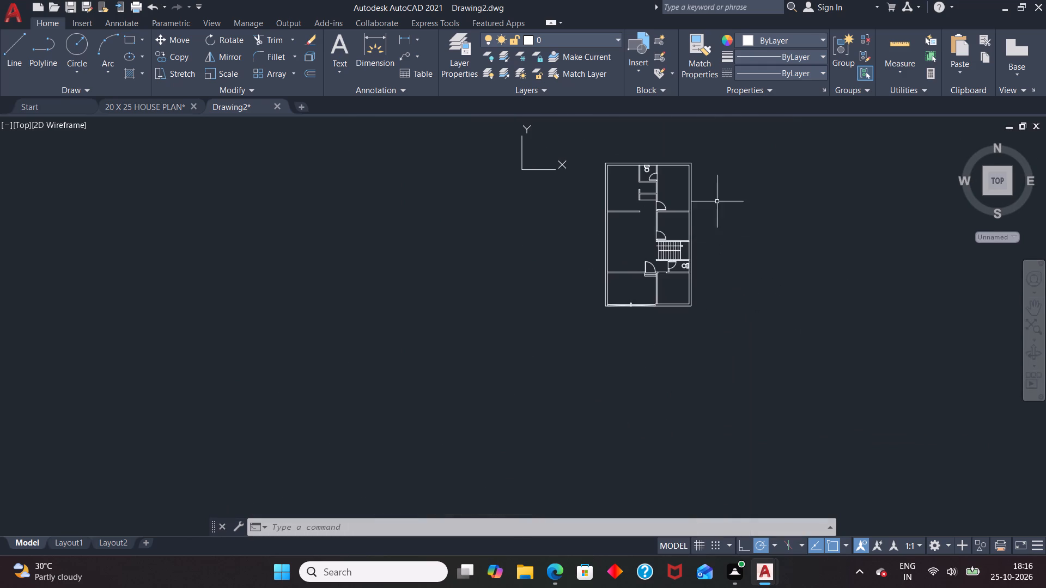
scroll(693, 155, "up", 1)
key("r")
type("EC")
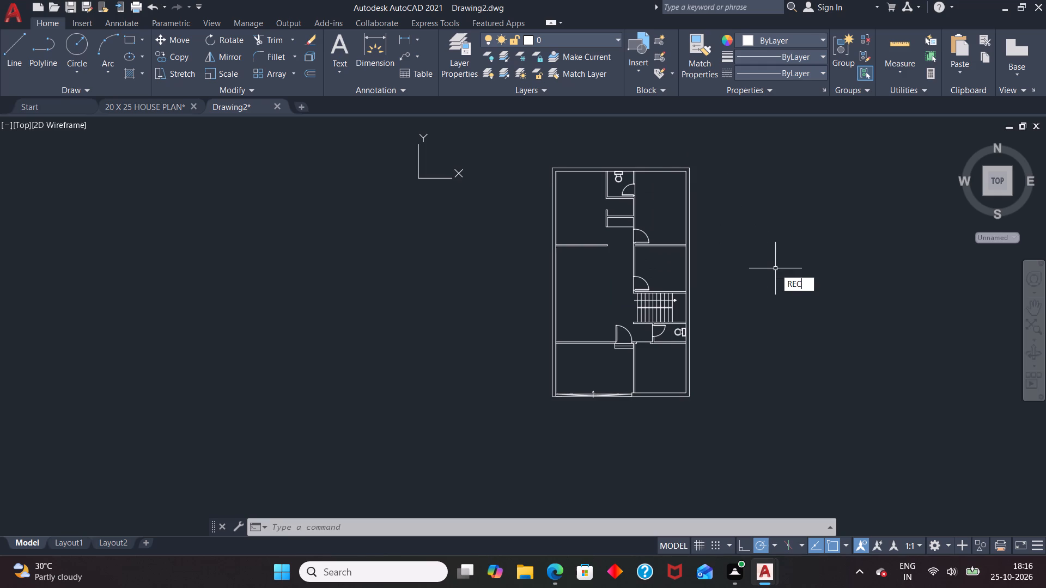
key("Return")
left_click(768, 242)
key("9")
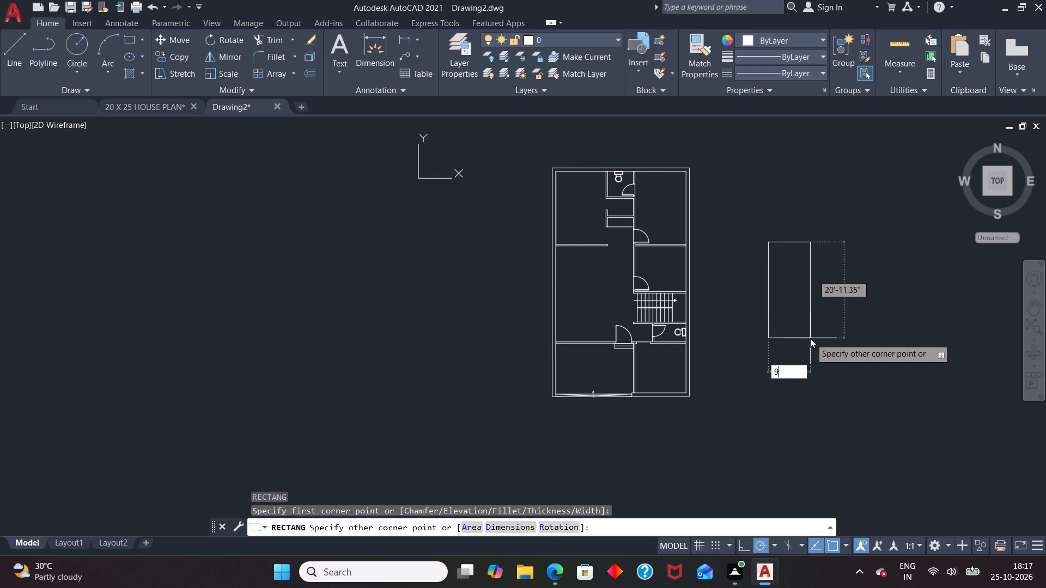
key("Tab")
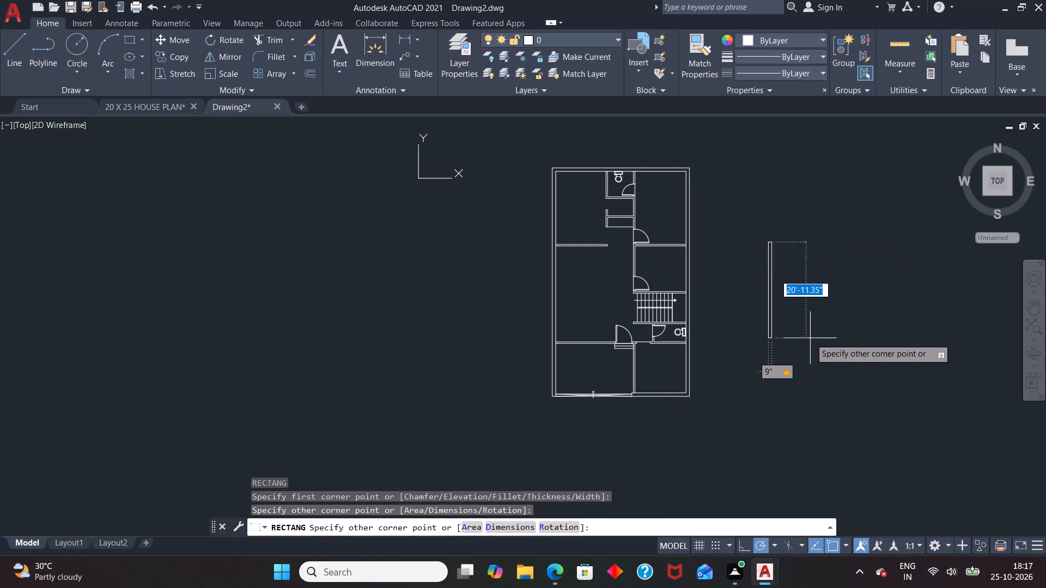
type("54")
key("Return")
Draw a vertical centre line inside the window rectangle between the midpoints of its short sides.
scroll(782, 232, "up", 4)
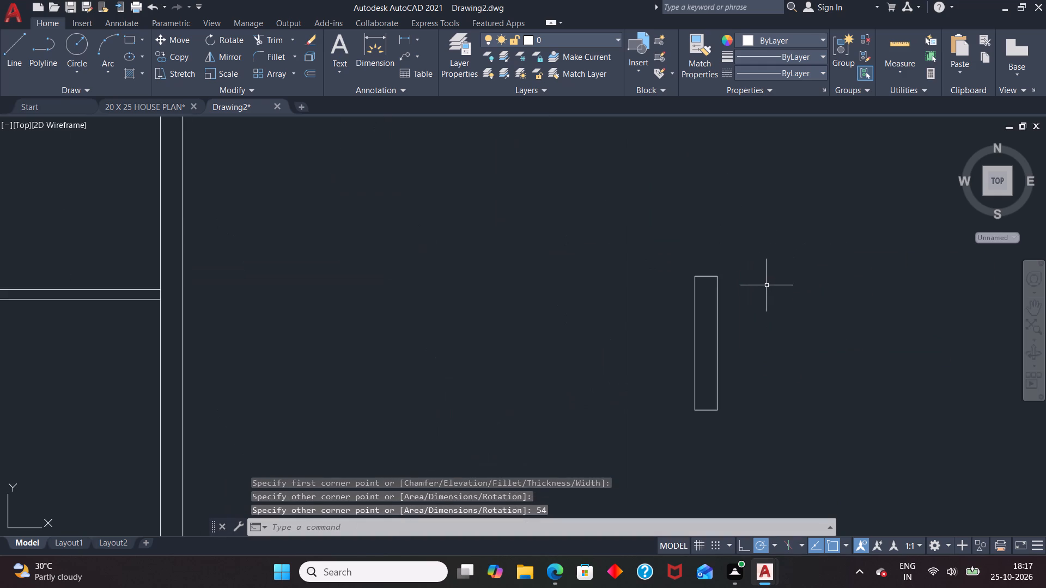
key("l")
key("Return")
left_click(708, 274)
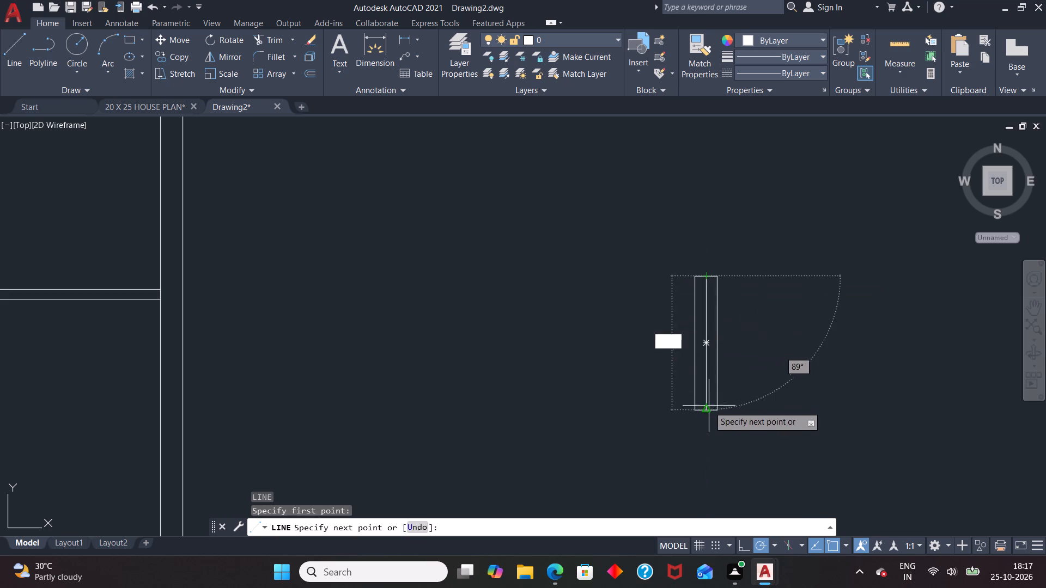
left_click(709, 408)
key("space")
Replace the window's centre line with two parallel lines offset 1" to either side of it.
key("o")
key("Return")
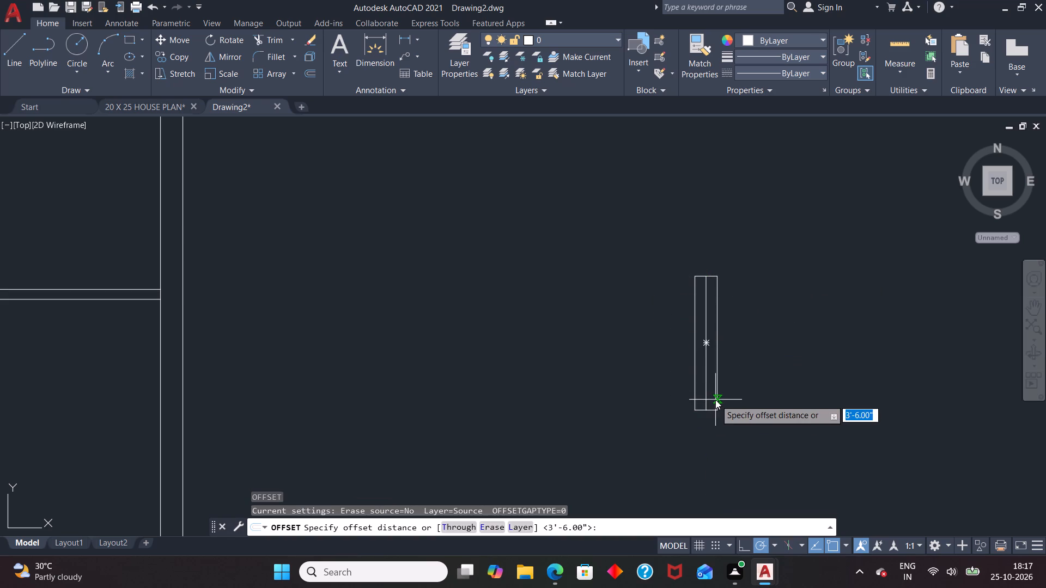
key("1")
key("Return")
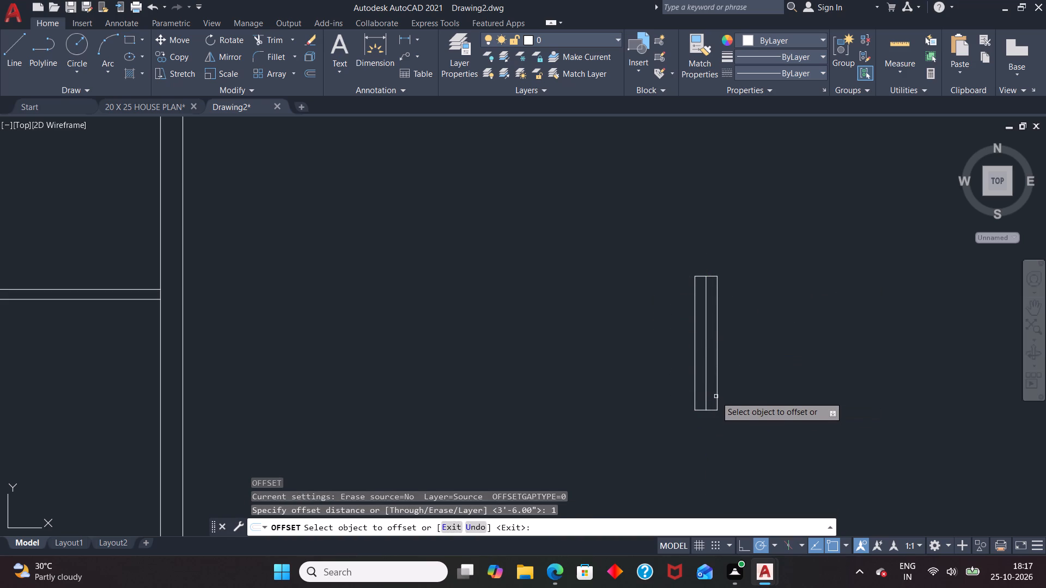
left_click(706, 372)
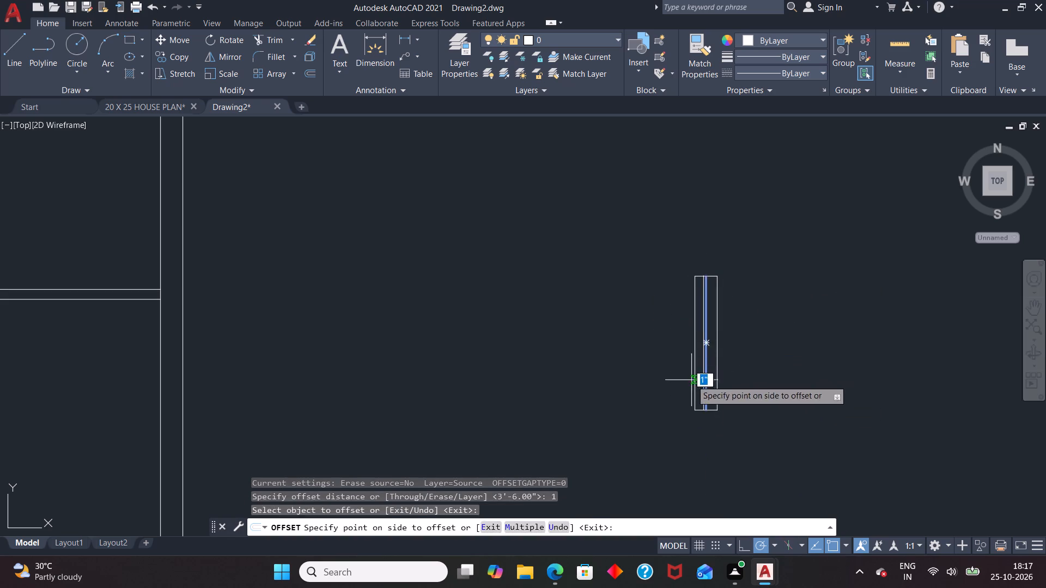
left_click(691, 380)
scroll(707, 375, "up", 2)
left_click(703, 375)
left_click(720, 372)
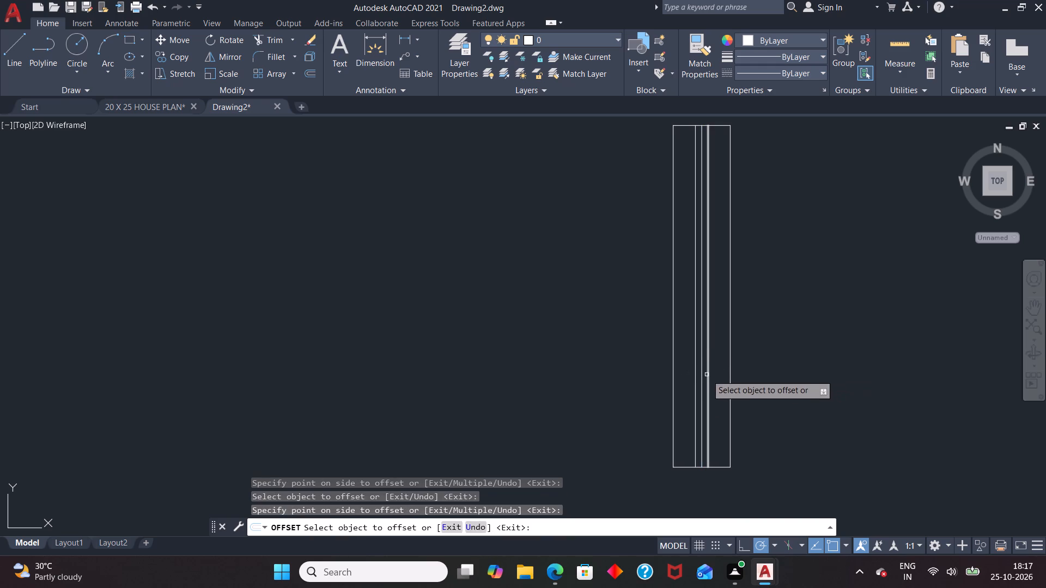
key("space")
left_click(703, 375)
key("Delete")
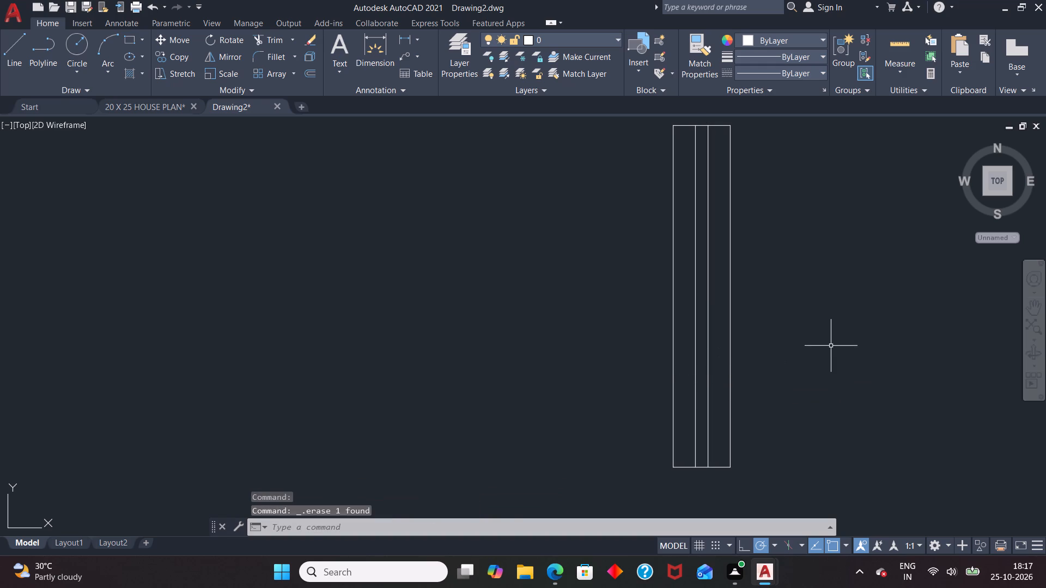
Group the window rectangle with its two inner lines.
left_click_drag(831, 346, 649, 359)
key("g")
key("Return")
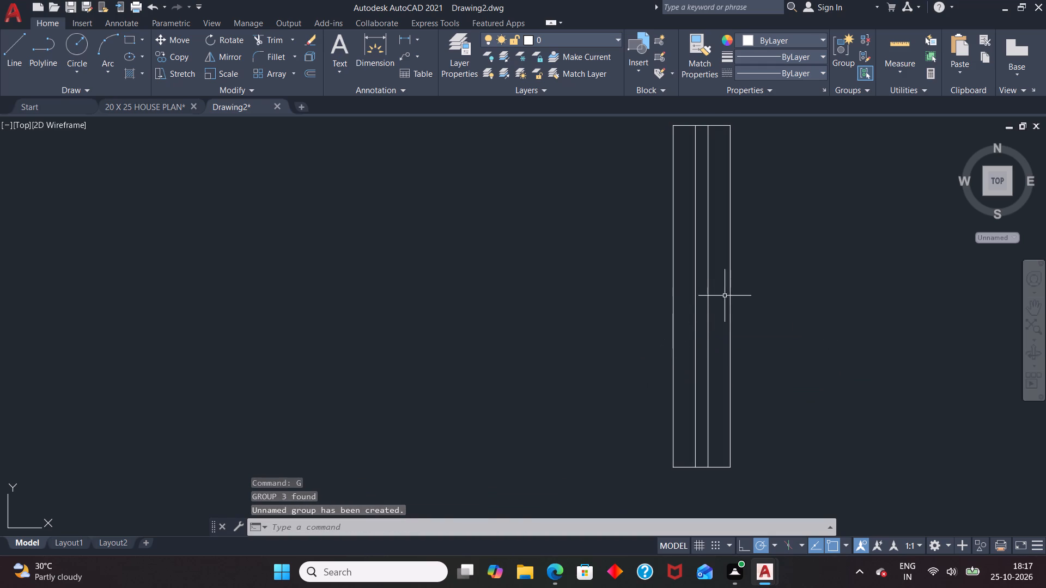
Copy the window group by its upper east corner into the west outer wall beside the upper west room.
left_click(731, 285)
scroll(770, 327, "down", 2)
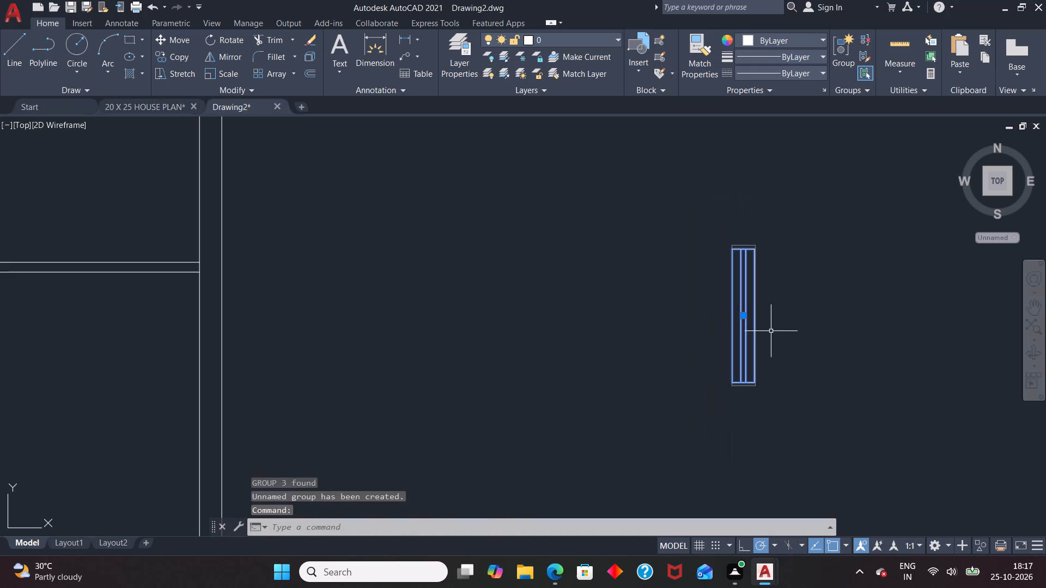
key("x")
key("BackSpace")
type("CO")
key("Return")
left_click(756, 250)
scroll(810, 272, "down", 3)
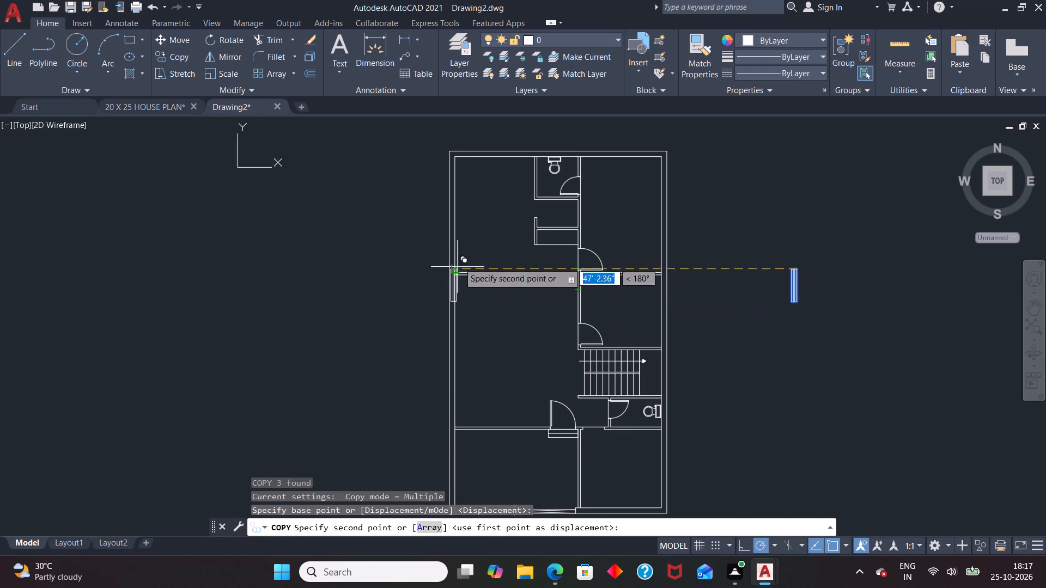
scroll(452, 187, "up", 6)
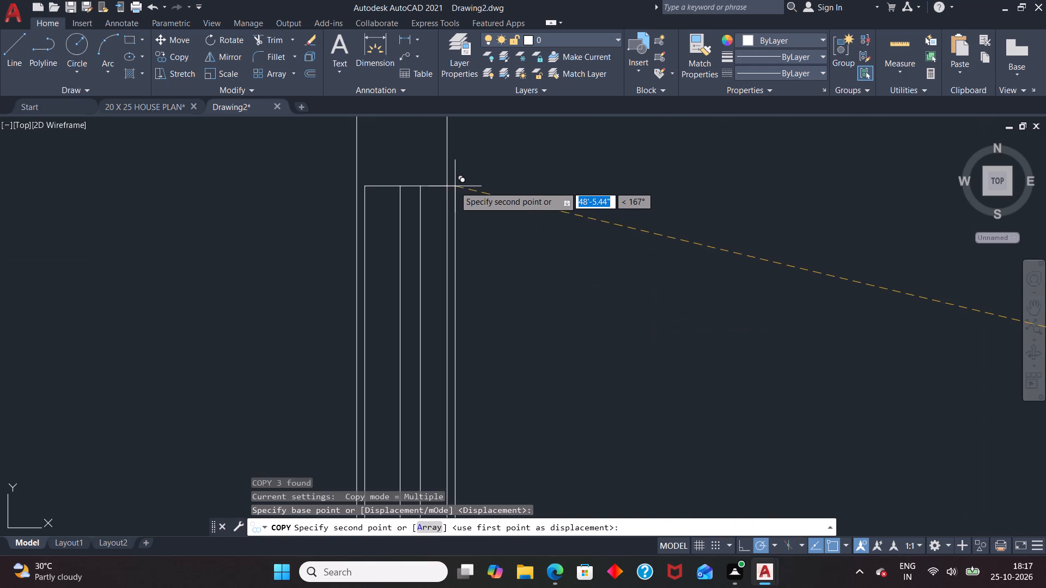
left_click(446, 182)
Place two more window copies in the west outer wall, one just below the west partition and one above the front room's partition.
scroll(534, 150, "down", 3)
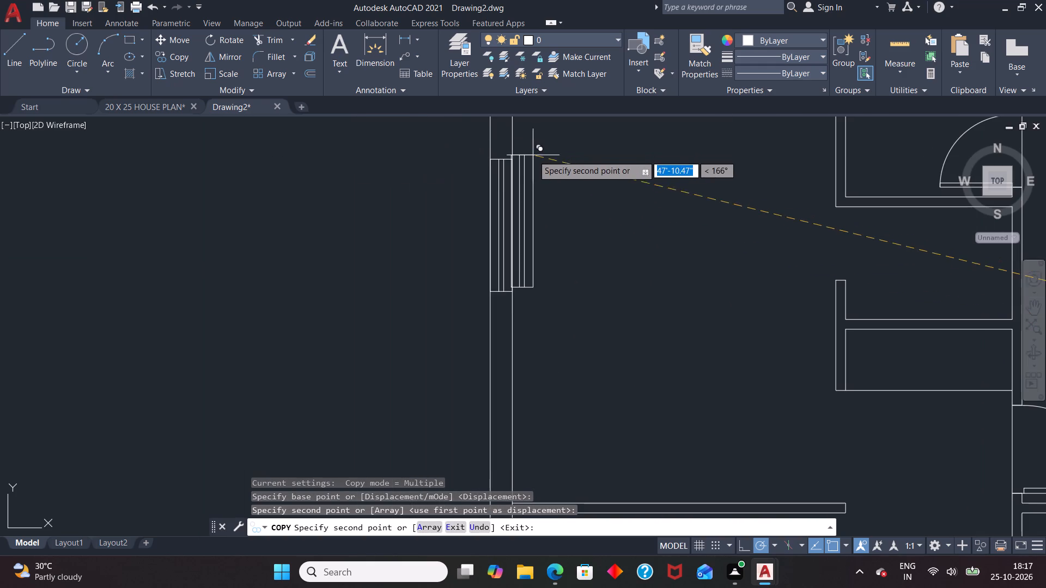
scroll(561, 162, "down", 2)
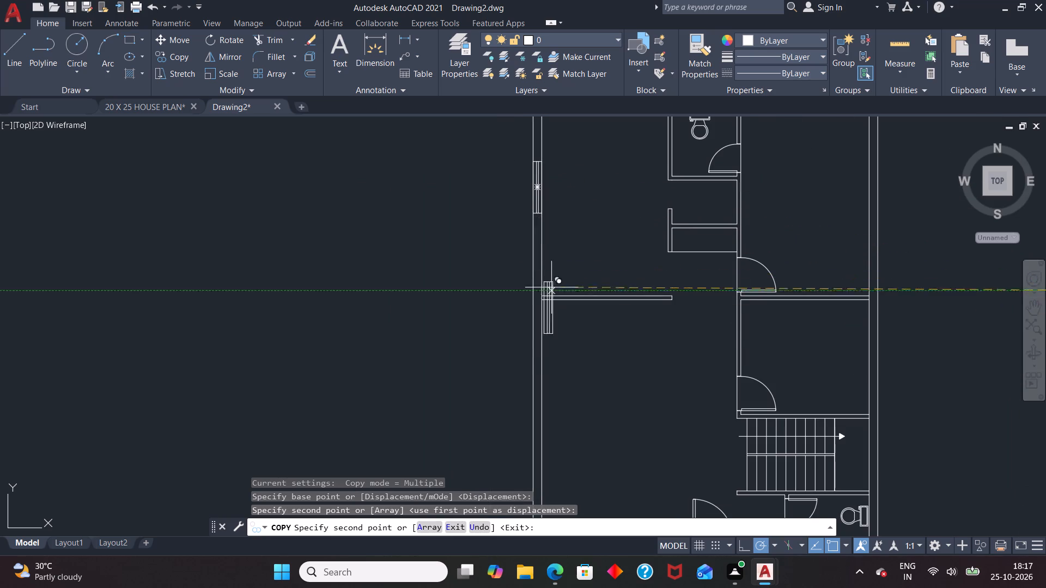
scroll(546, 317, "up", 4)
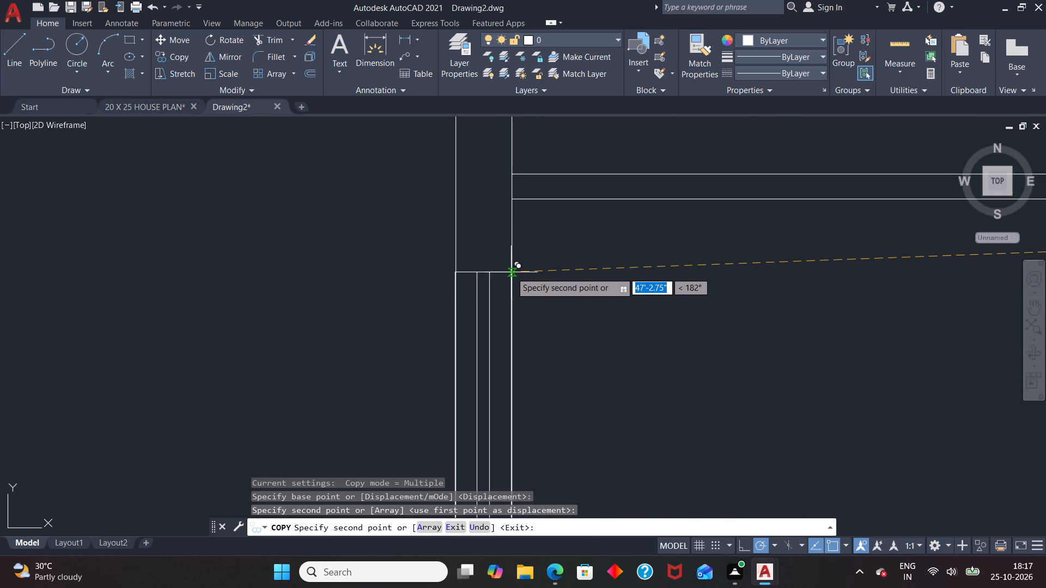
left_click(511, 272)
scroll(516, 181, "down", 6)
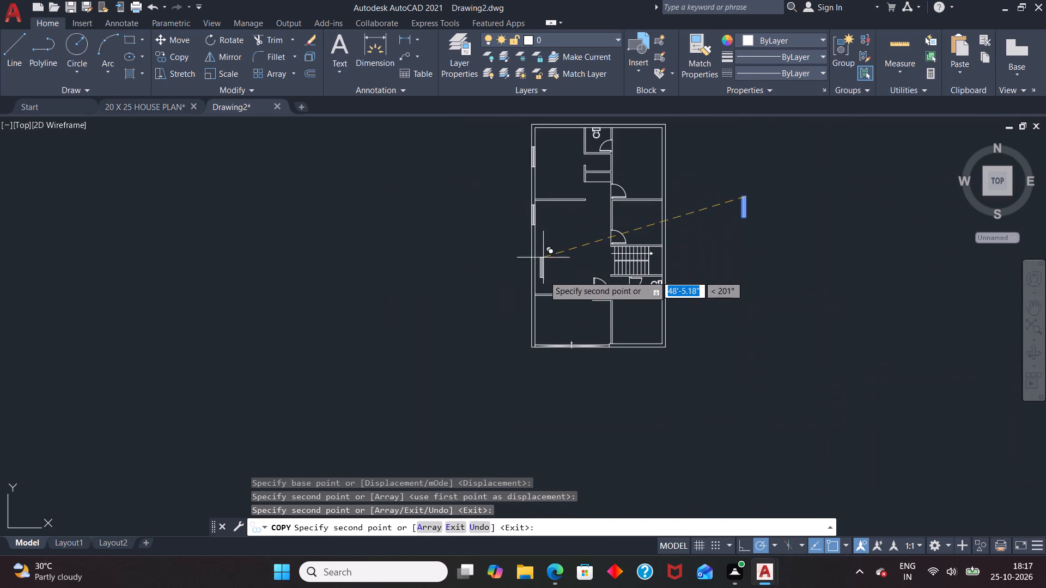
scroll(534, 304, "up", 4)
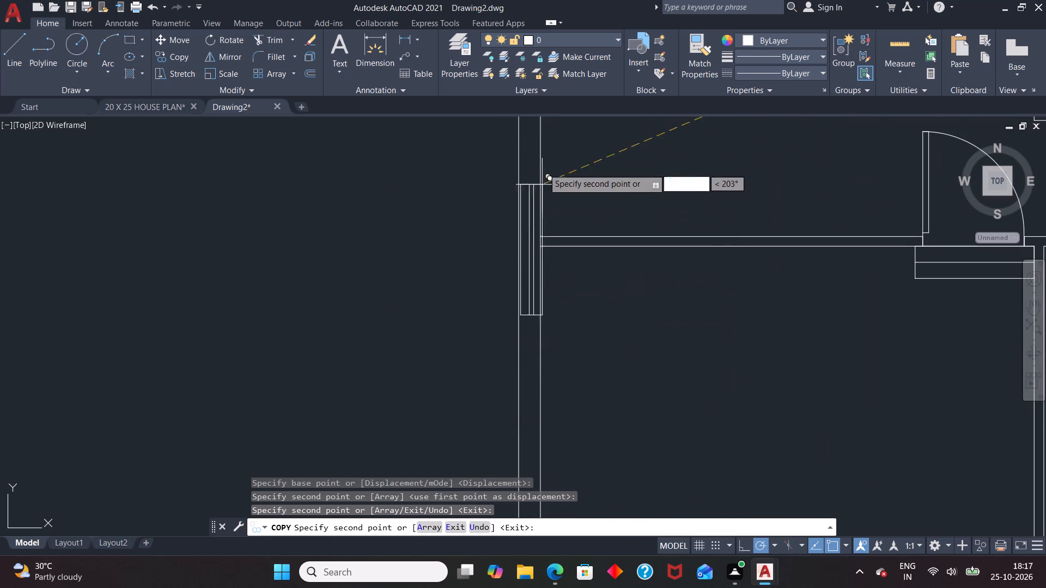
scroll(553, 207, "down", 3)
scroll(553, 134, "up", 3)
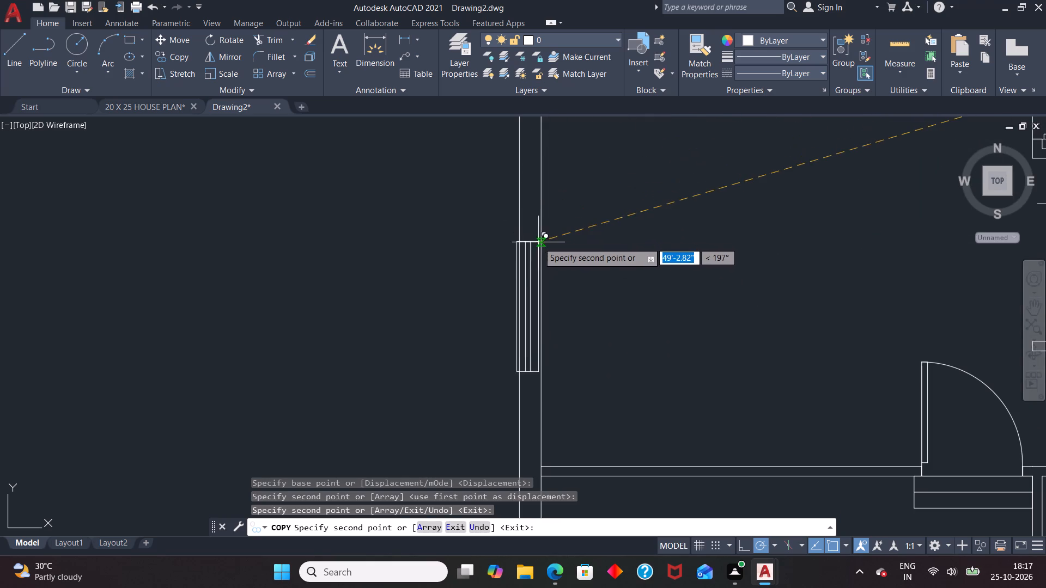
scroll(540, 242, "up", 4)
left_click(539, 240)
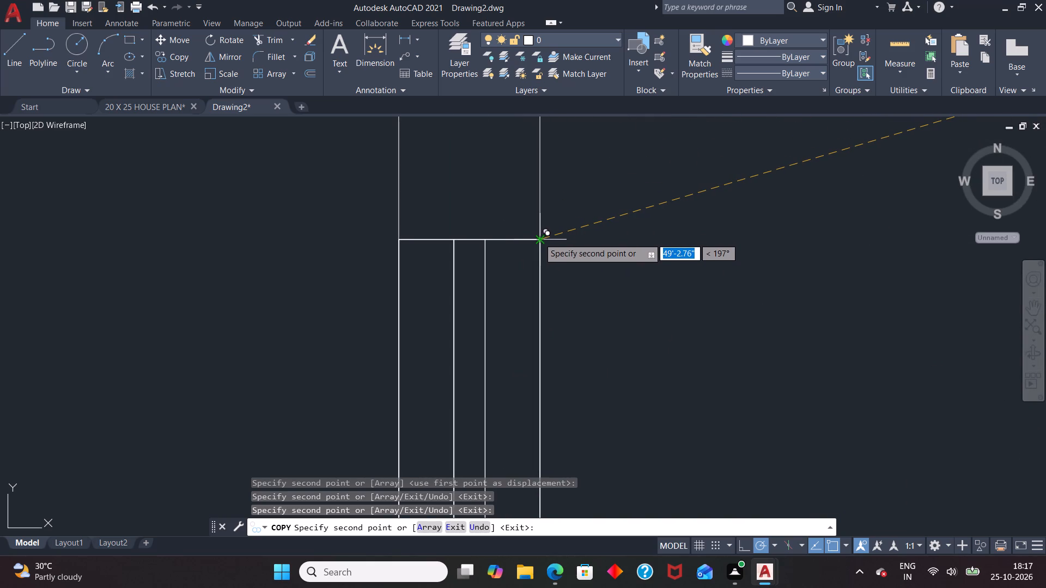
Copy the upper west room's window straight across into the east outer wall beside the upper east room.
key("Escape")
scroll(443, 233, "down", 6)
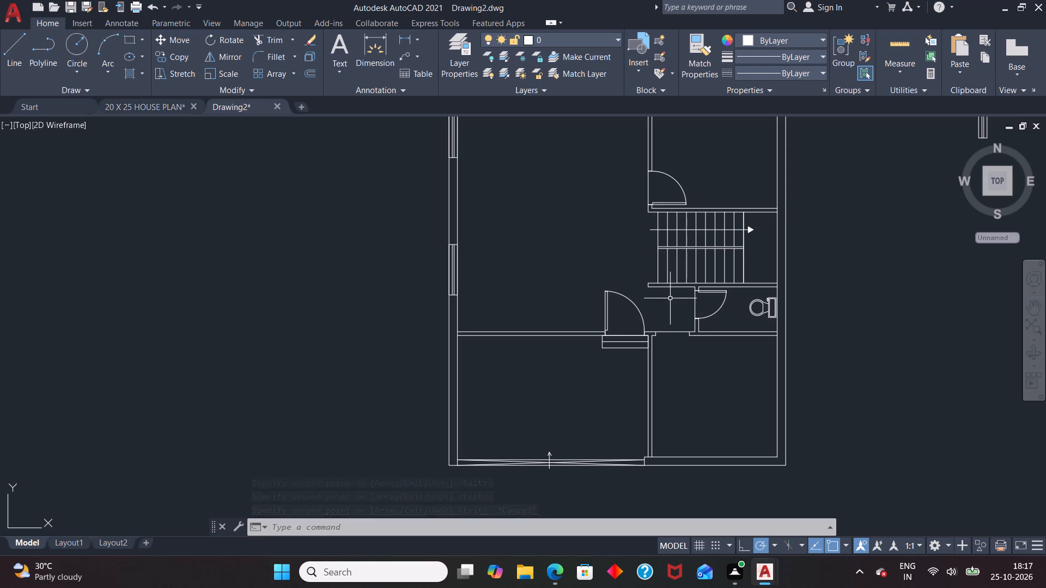
scroll(670, 298, "down", 1)
scroll(668, 348, "down", 1)
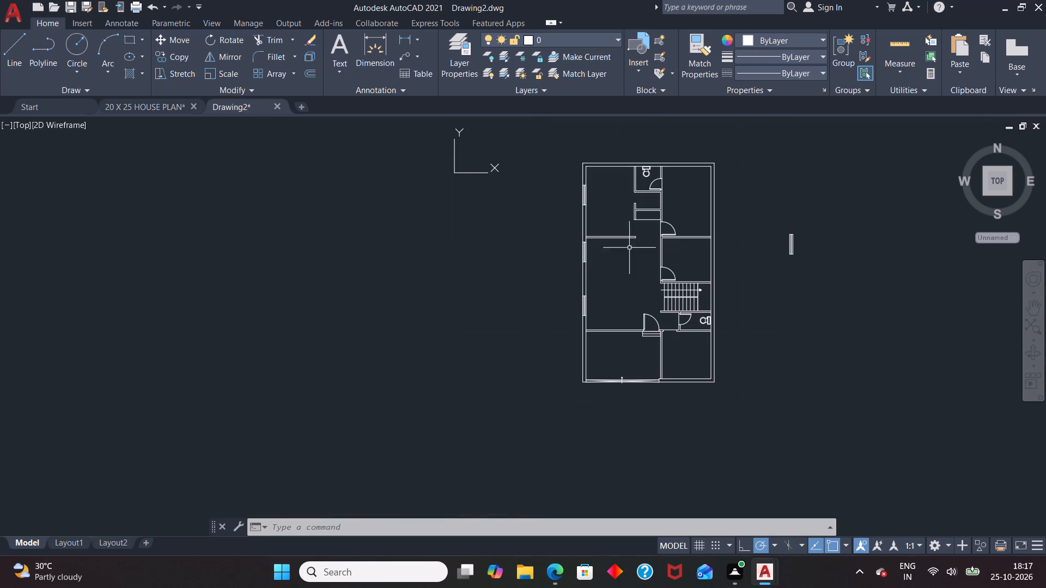
left_click(581, 188)
scroll(726, 148, "up", 2)
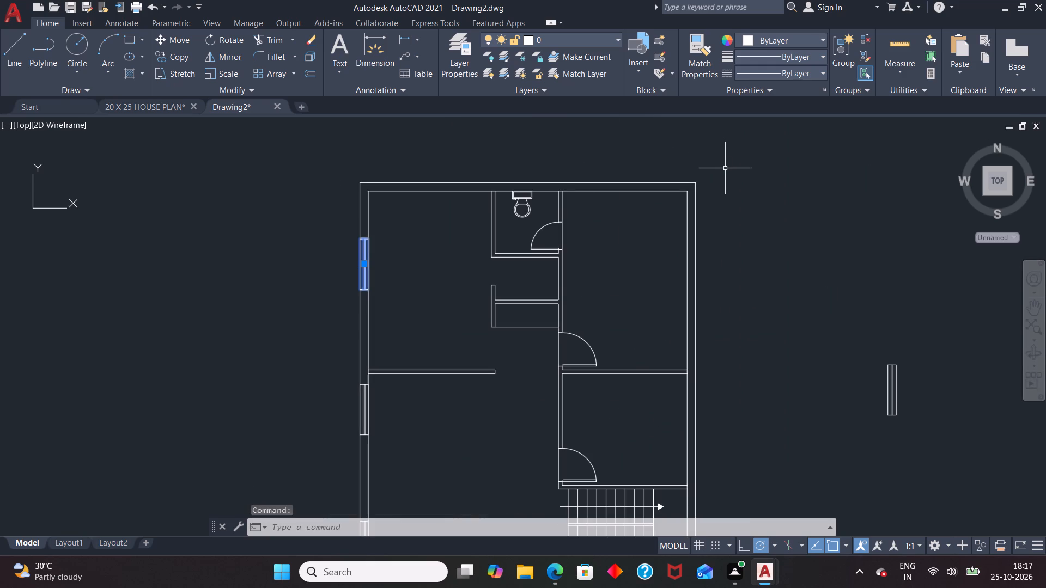
key("c")
key("o")
key("Return")
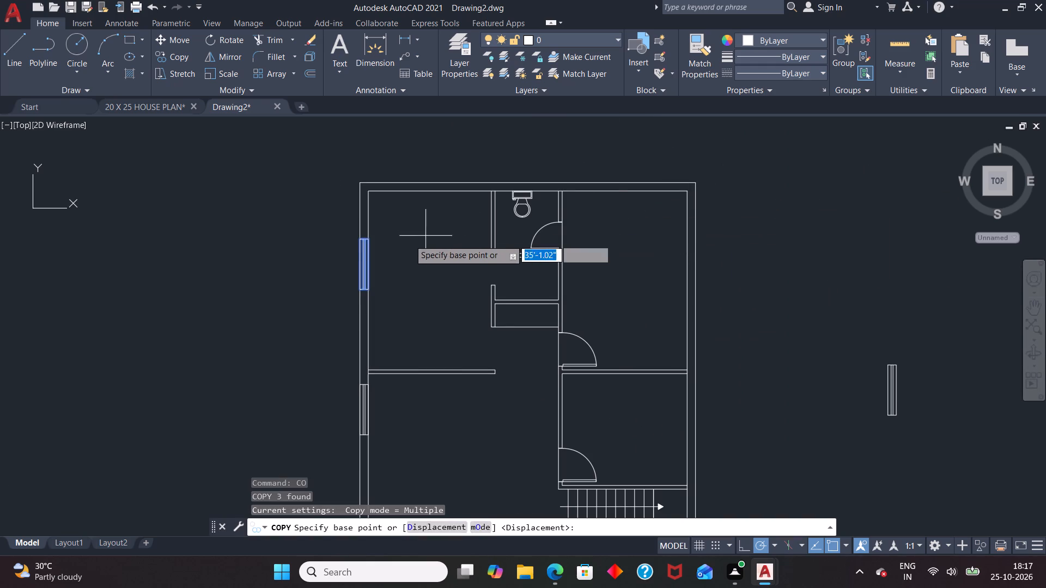
left_click(370, 237)
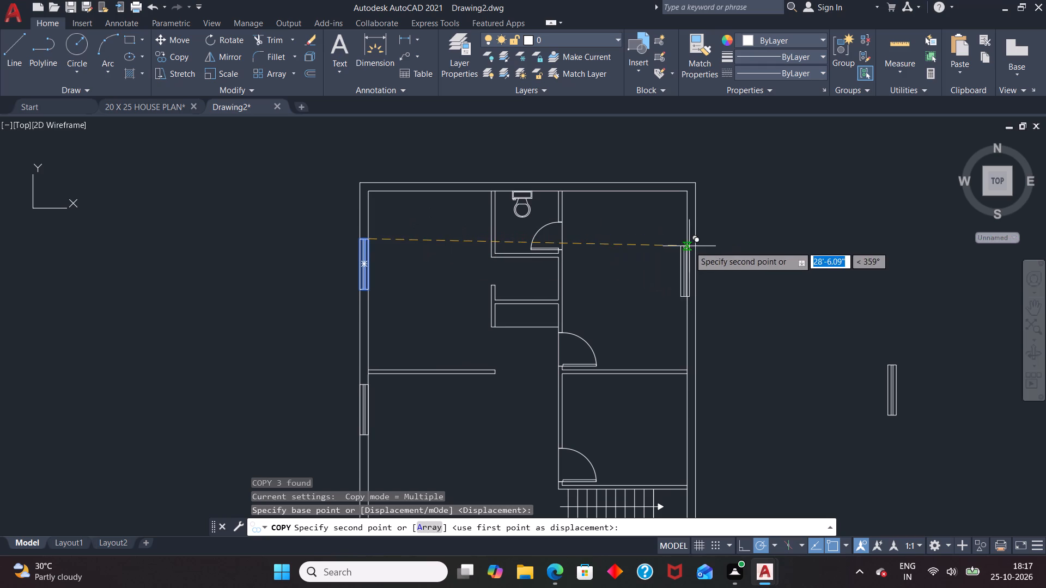
scroll(695, 240, "up", 2)
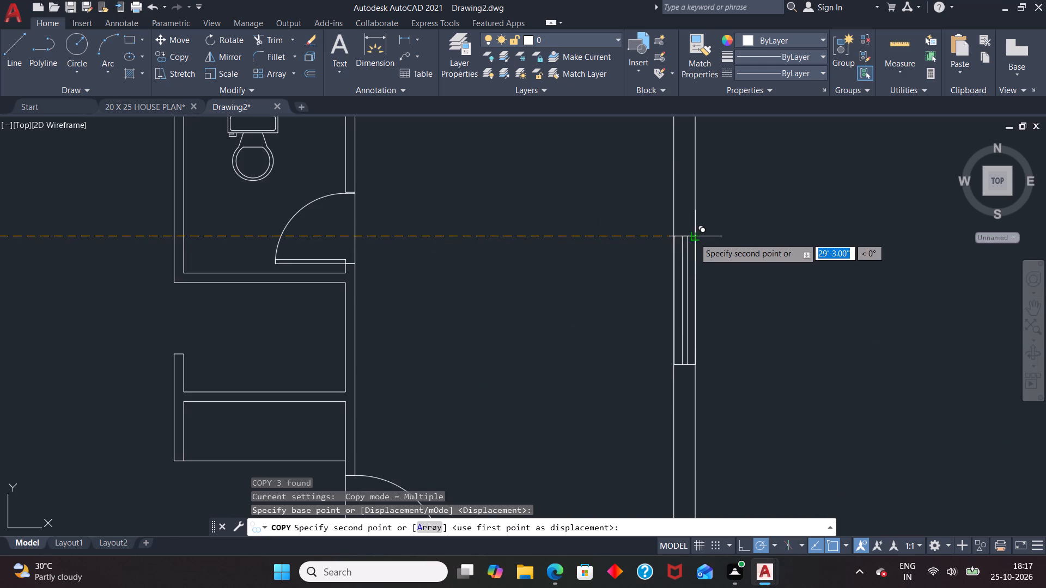
left_click(694, 238)
scroll(722, 211, "down", 2)
key("Escape")
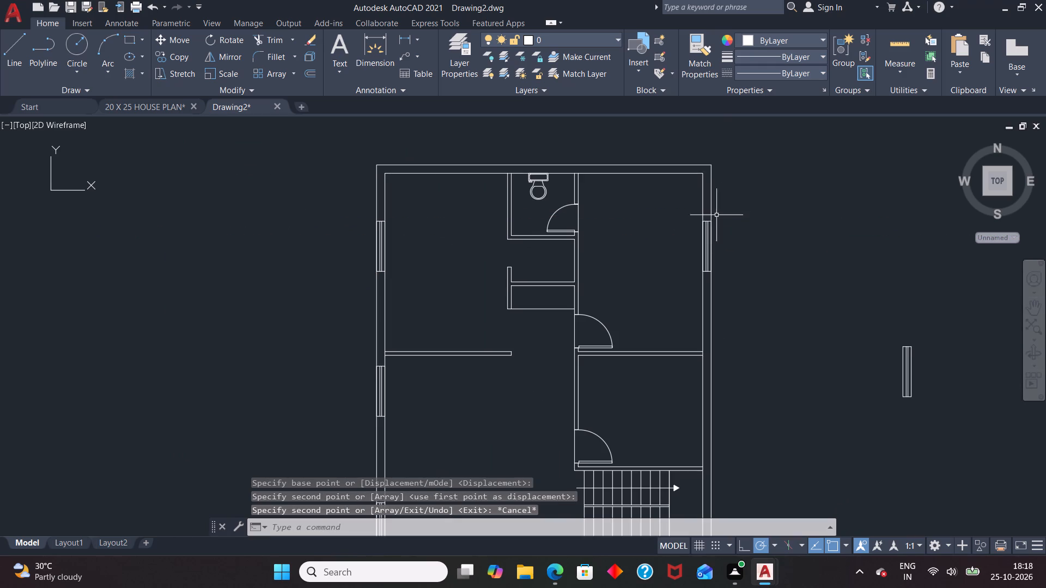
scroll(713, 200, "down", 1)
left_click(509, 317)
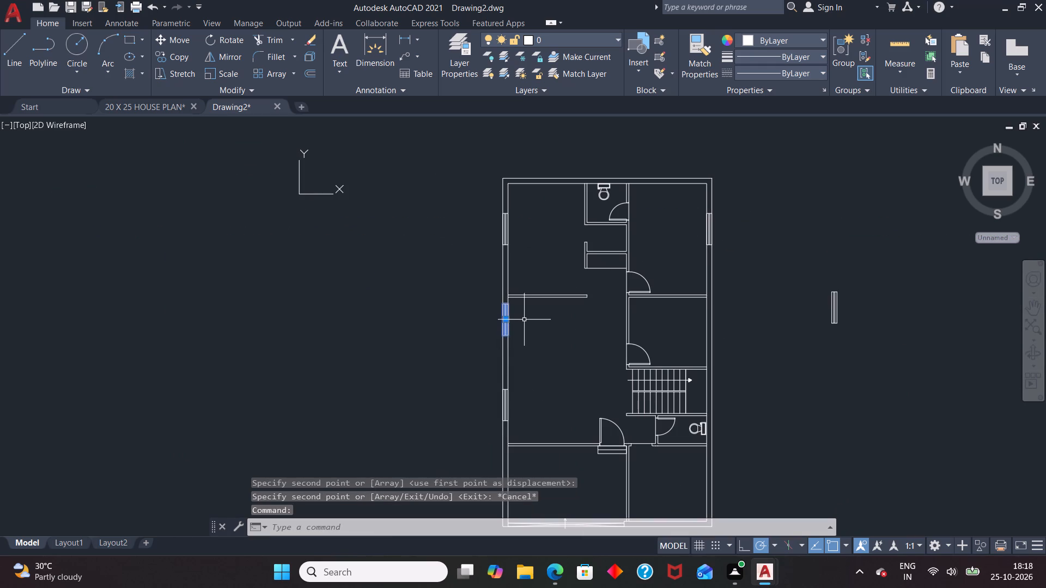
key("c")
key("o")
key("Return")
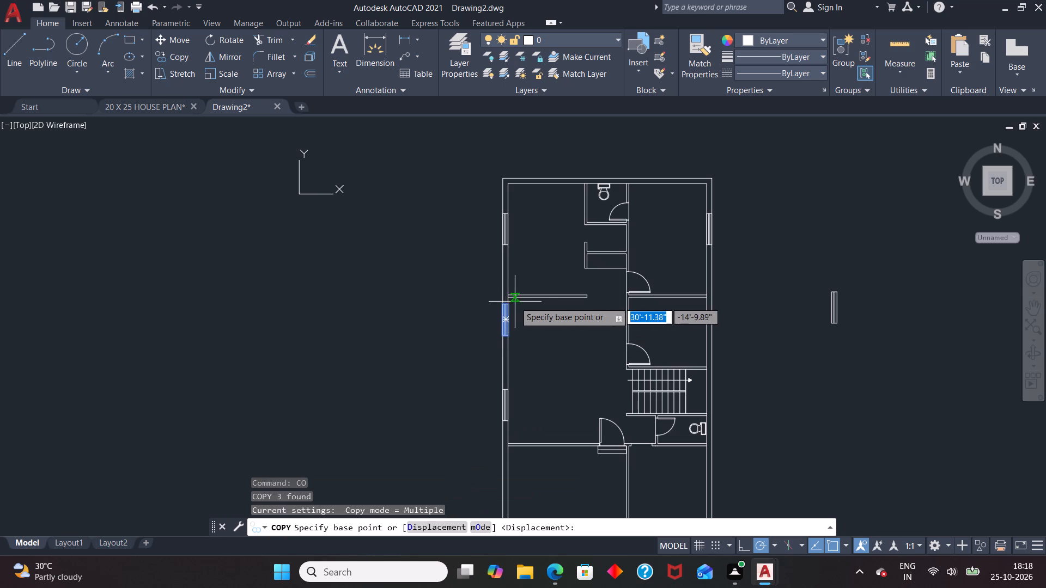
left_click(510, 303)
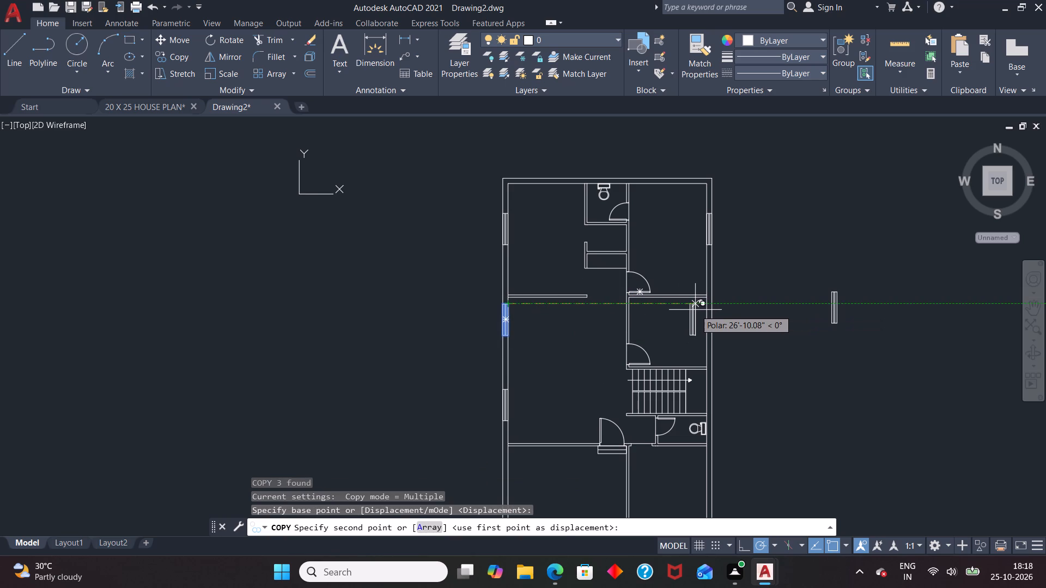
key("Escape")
Copy the spare window outside the plan by its upper east corner into the east outer wall beside the middle east room.
scroll(593, 278, "down", 1)
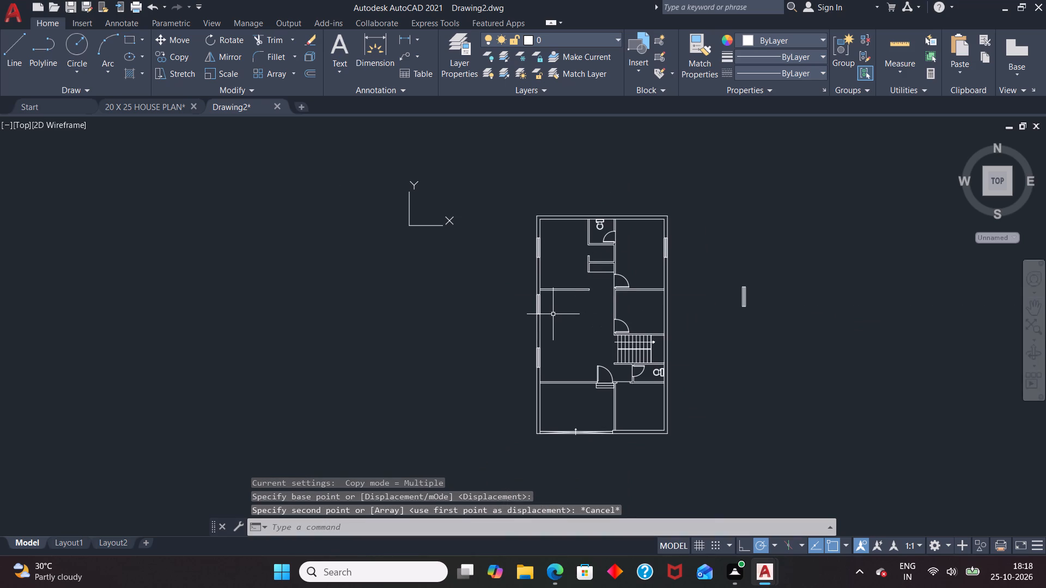
left_click(746, 295)
key("c")
key("o")
key("Return")
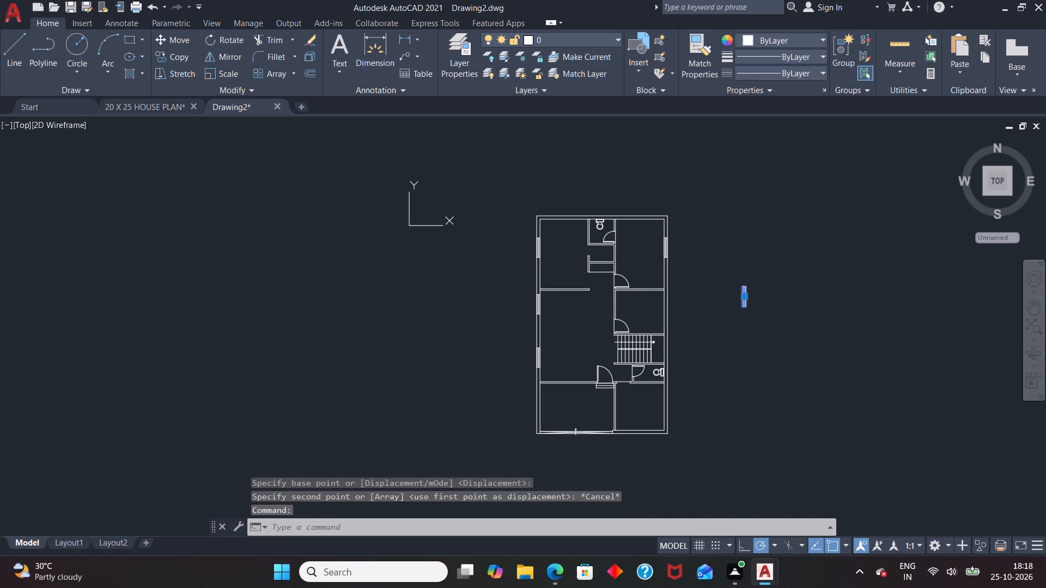
left_click(751, 287)
scroll(670, 312, "up", 4)
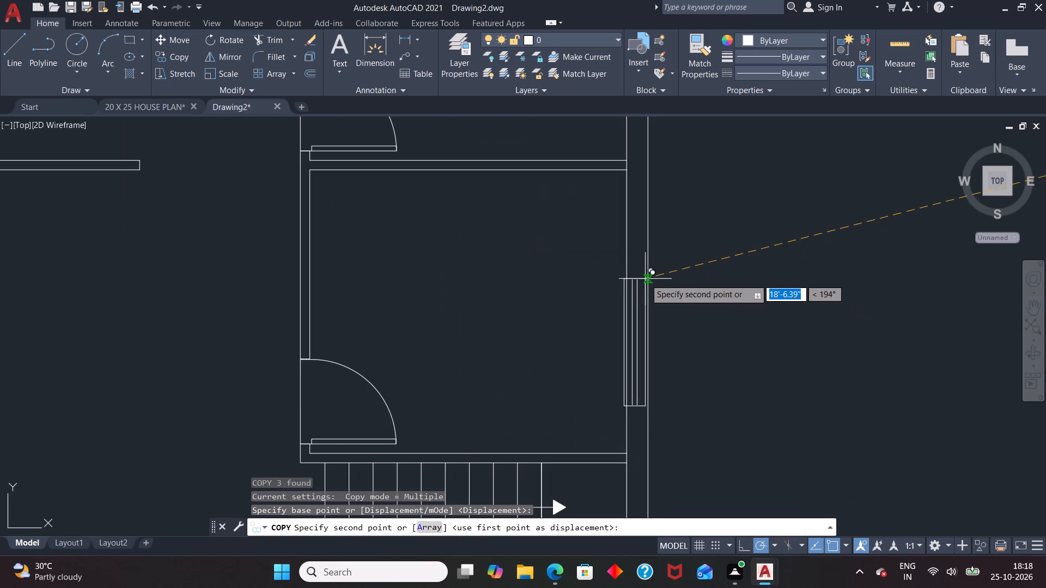
left_click(648, 277)
scroll(706, 236, "down", 1)
key("Escape")
scroll(709, 231, "down", 2)
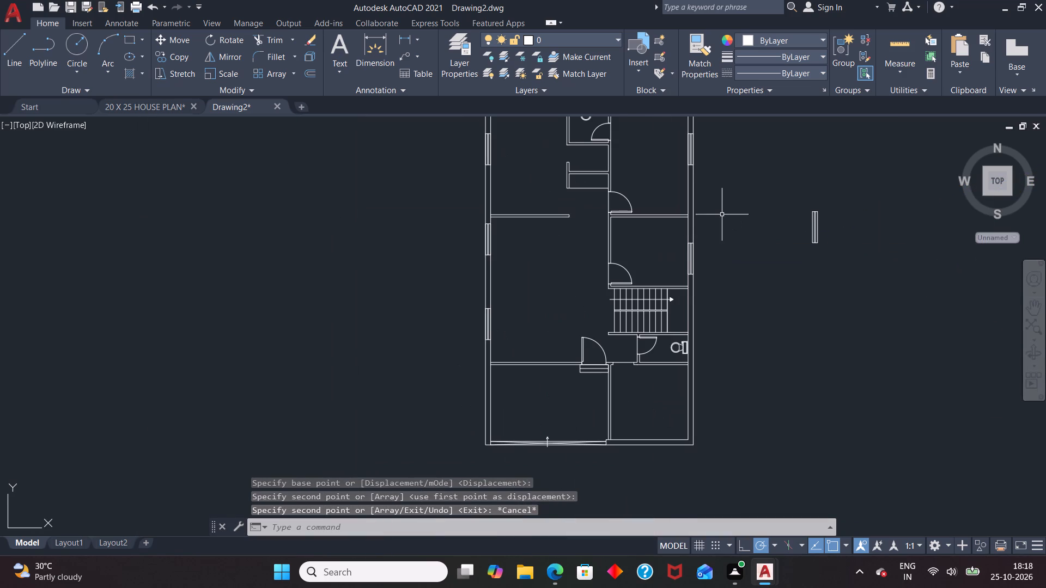
Rotate the spare window outside the plan by 270° about its upper east corner.
scroll(722, 214, "down", 1)
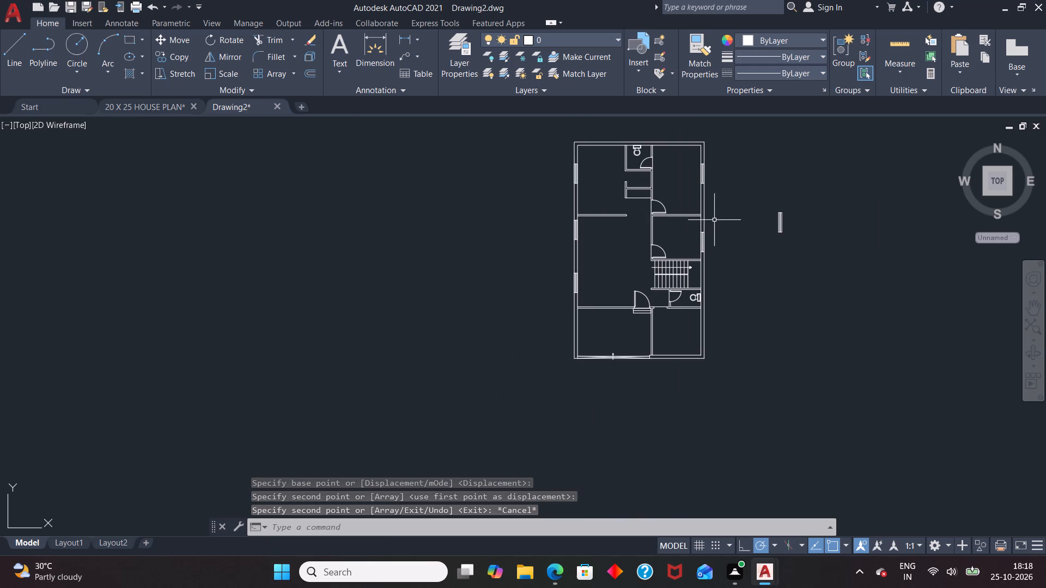
scroll(707, 235, "down", 1)
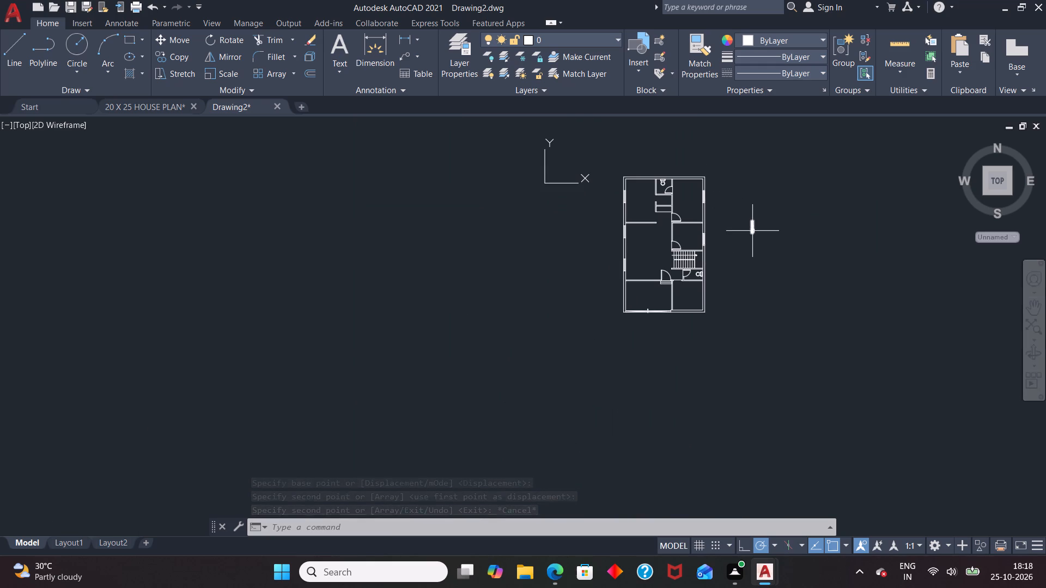
left_click(752, 231)
type("RO")
key("Return")
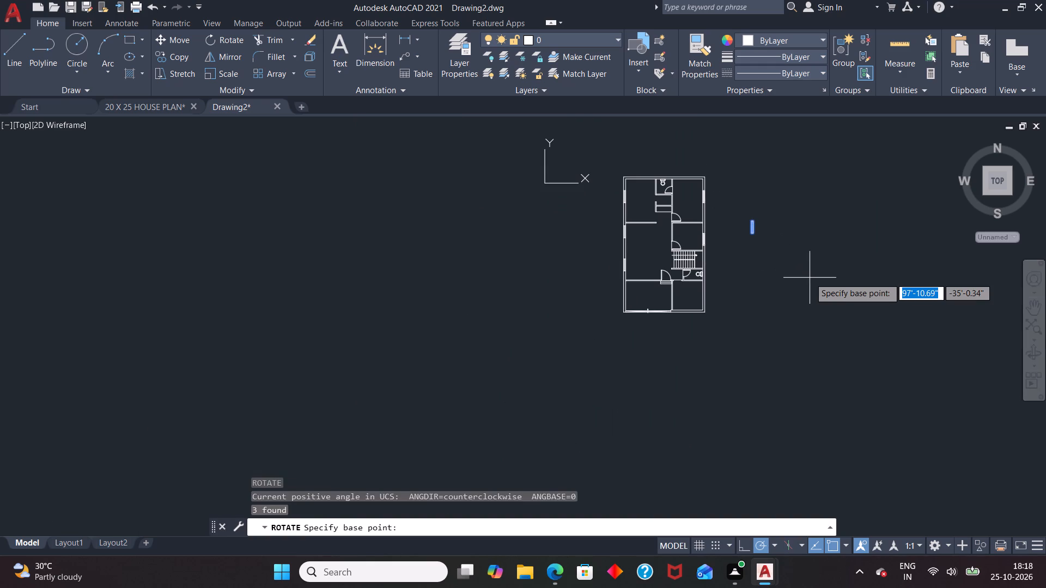
left_click(755, 221)
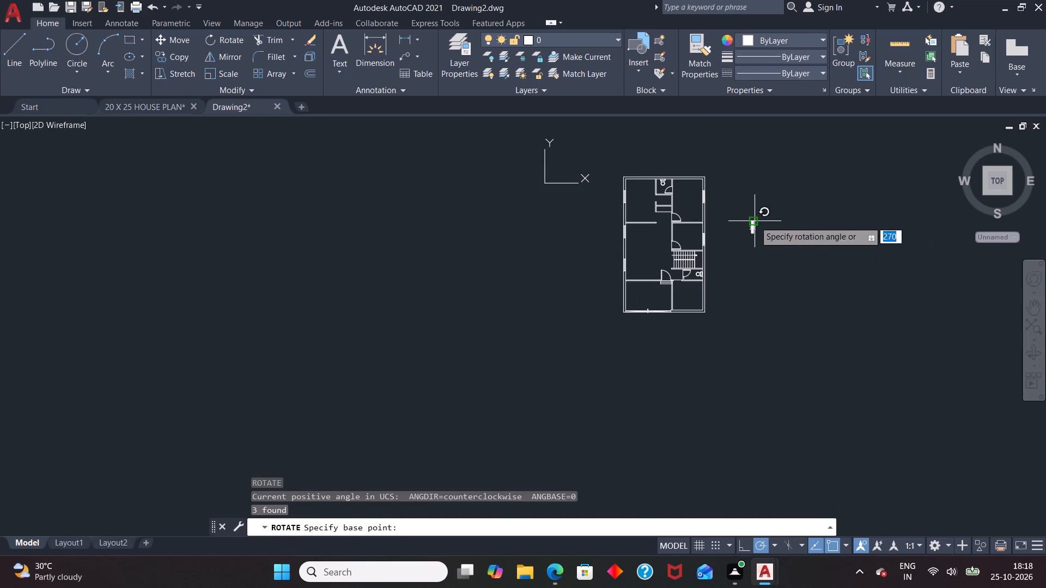
left_click(756, 272)
Copy the horizontal spare window by its upper east corner into the north outer wall above the upper west room.
left_click(752, 219)
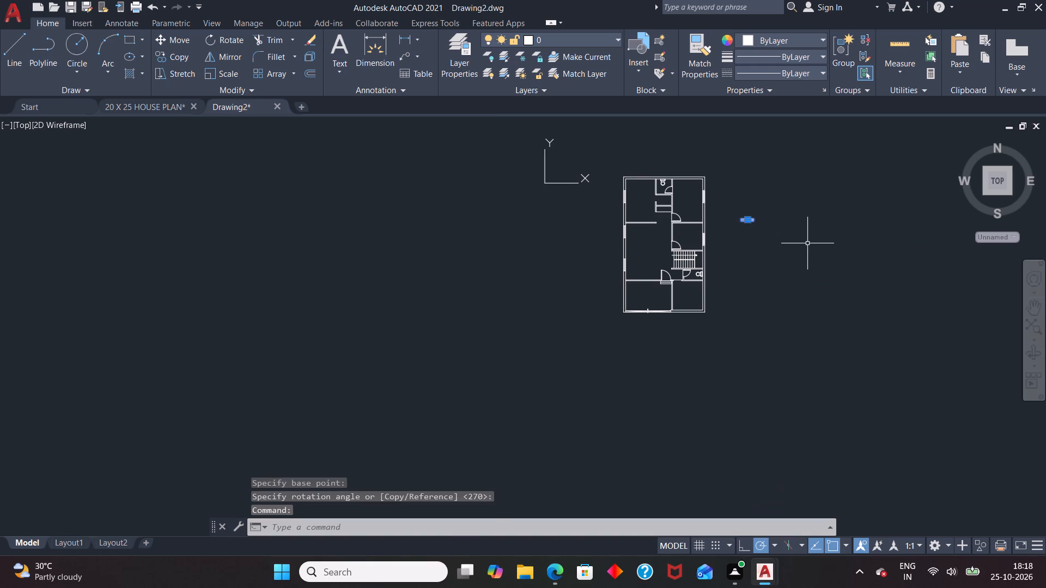
key("c")
key("o")
key("Return")
left_click(757, 219)
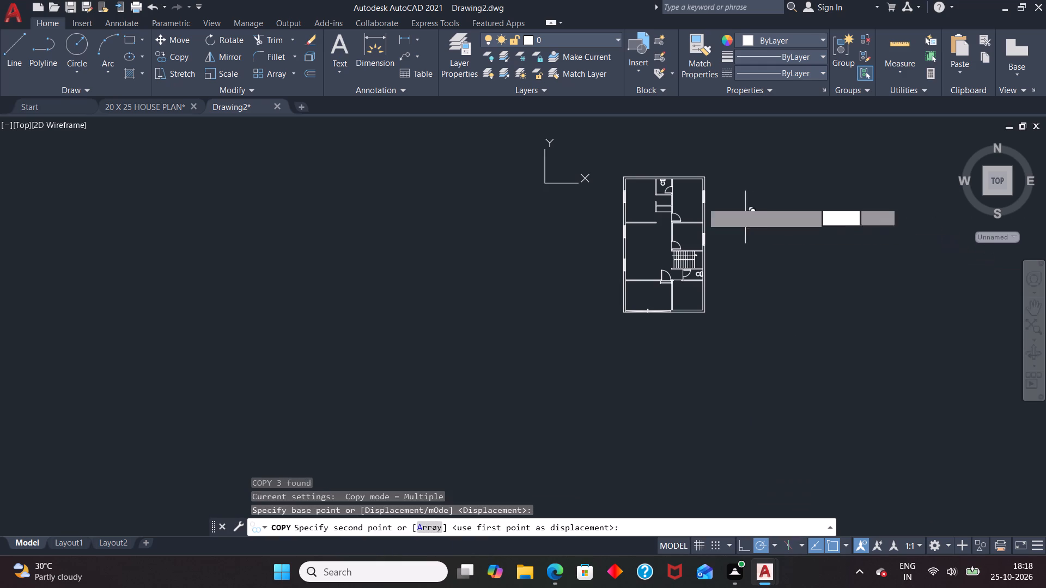
scroll(638, 174, "up", 5)
scroll(694, 185, "up", 2)
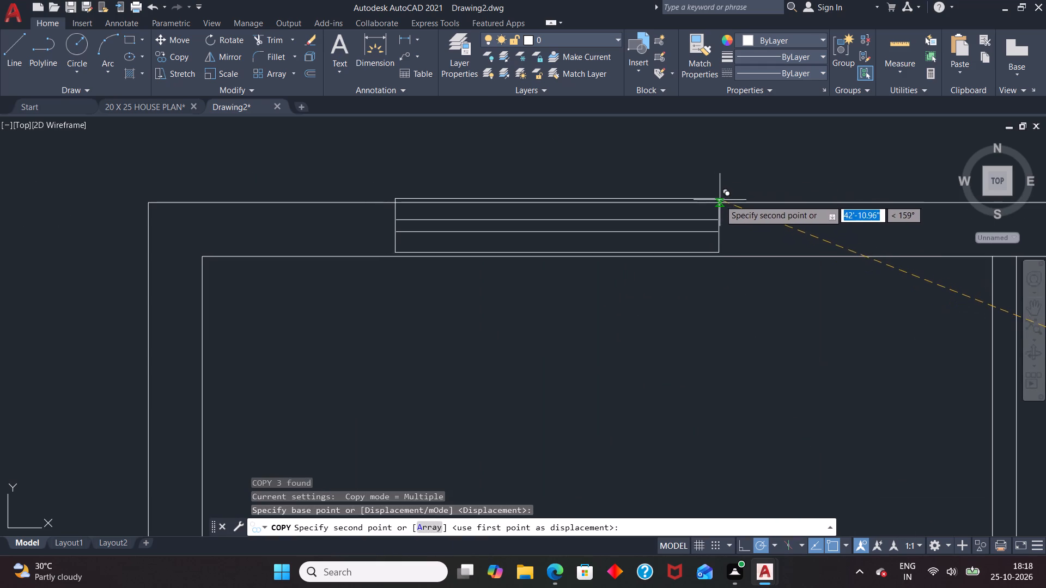
scroll(728, 203, "up", 3)
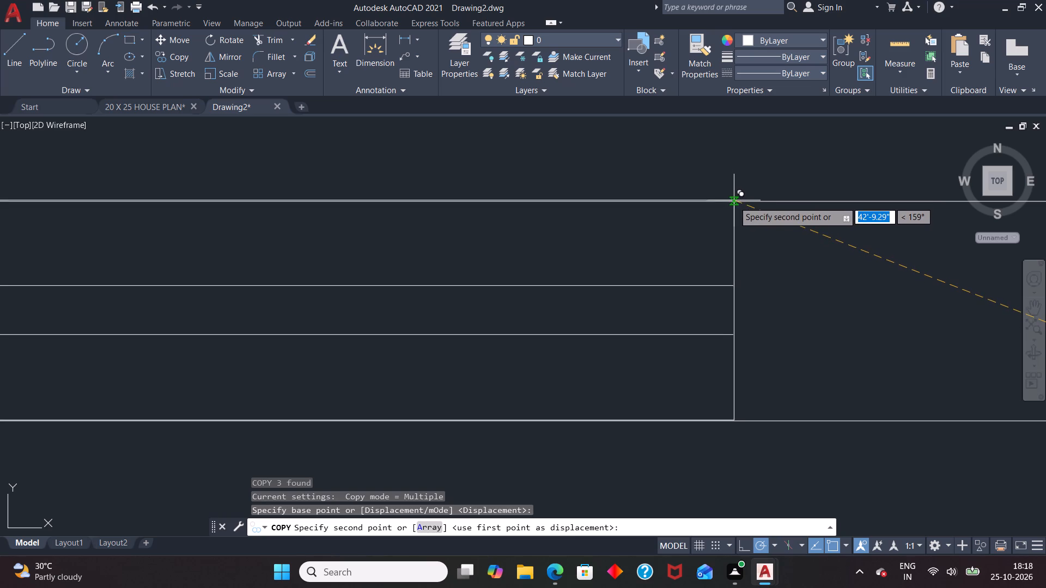
scroll(734, 201, "up", 2)
left_click(735, 201)
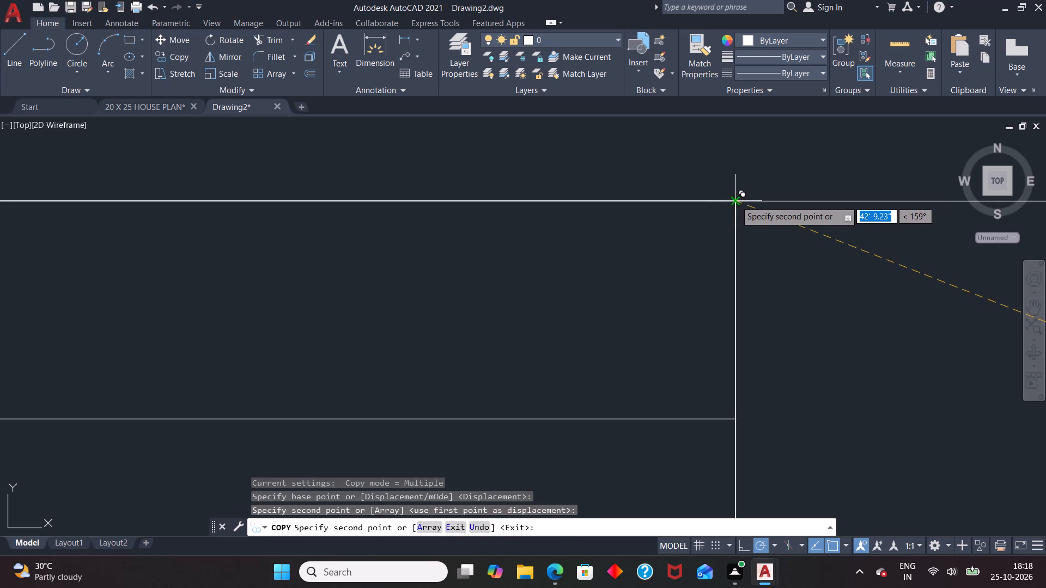
Place another copy of the horizontal window in the south outer wall of the front east room.
scroll(660, 177, "down", 12)
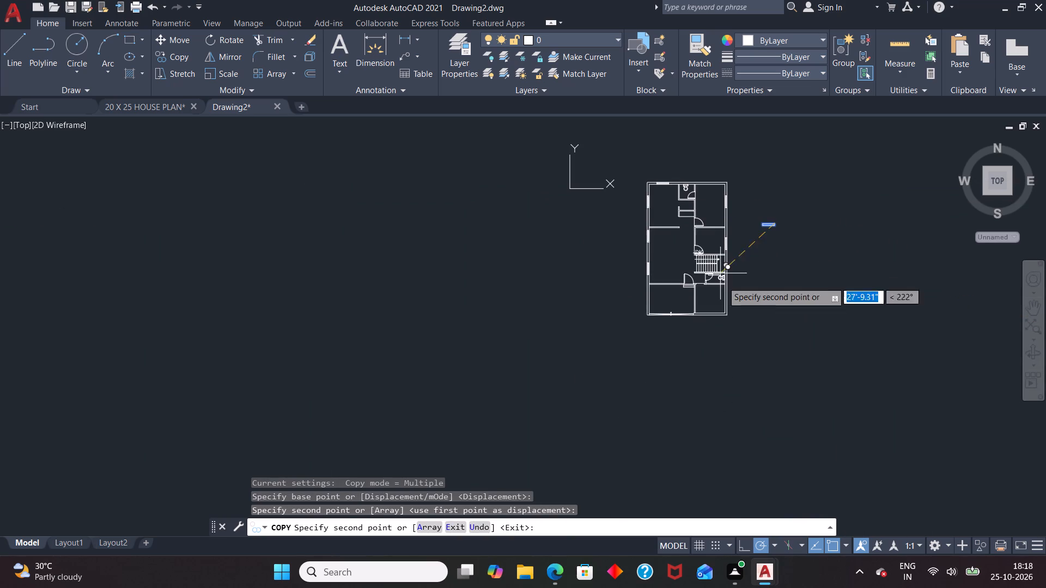
scroll(722, 303, "up", 4)
scroll(701, 359, "up", 3)
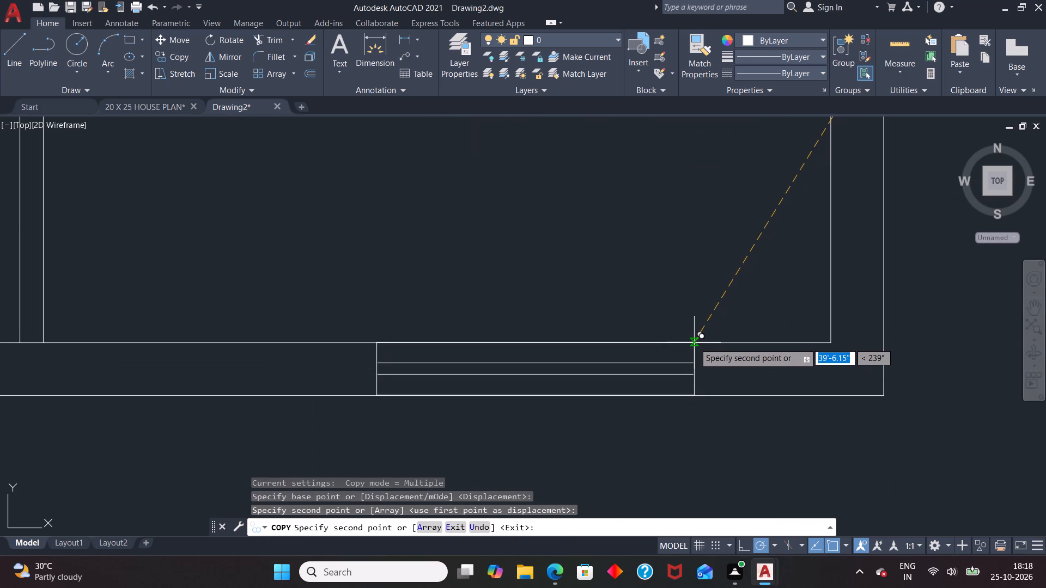
left_click(694, 342)
key("Escape")
Delete the spare horizontal window outside the plan.
scroll(650, 355, "down", 5)
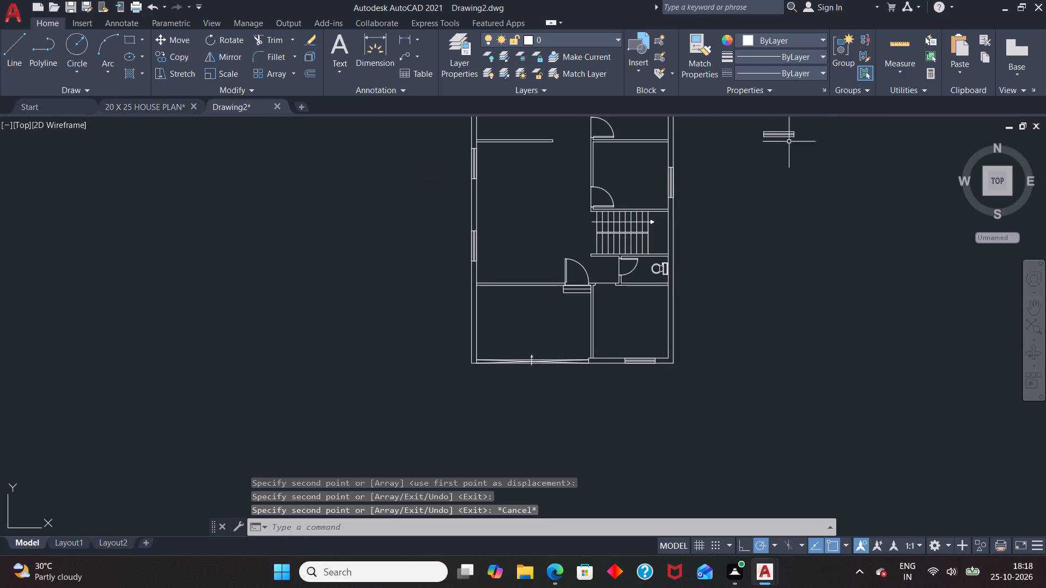
left_click(794, 132)
key("Delete")
Draw an 18" by 9" rectangle just outside the north wall, above the upper toilet, for a small window.
scroll(812, 332, "down", 2)
scroll(749, 261, "up", 1)
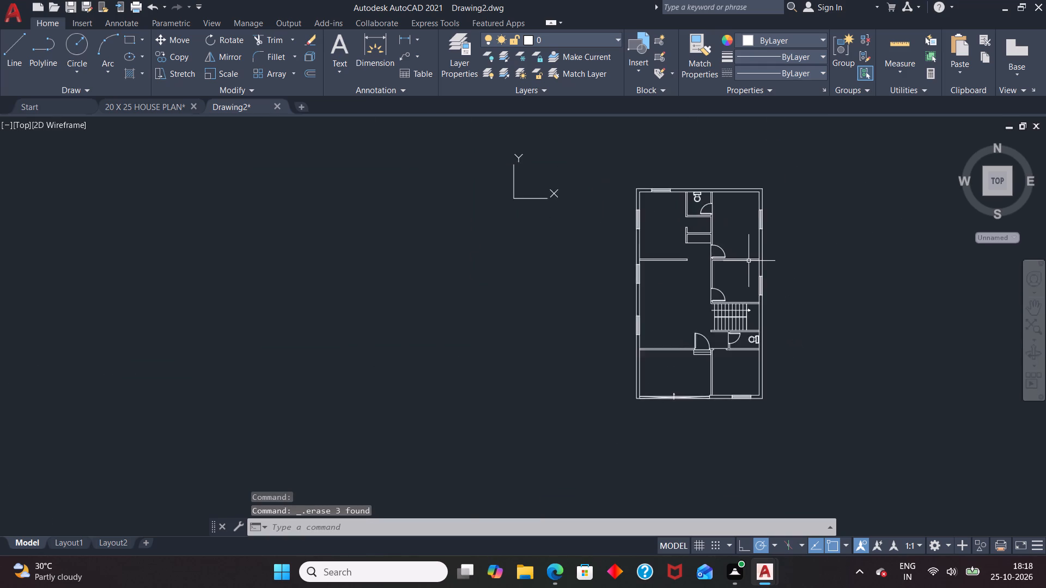
scroll(749, 261, "up", 2)
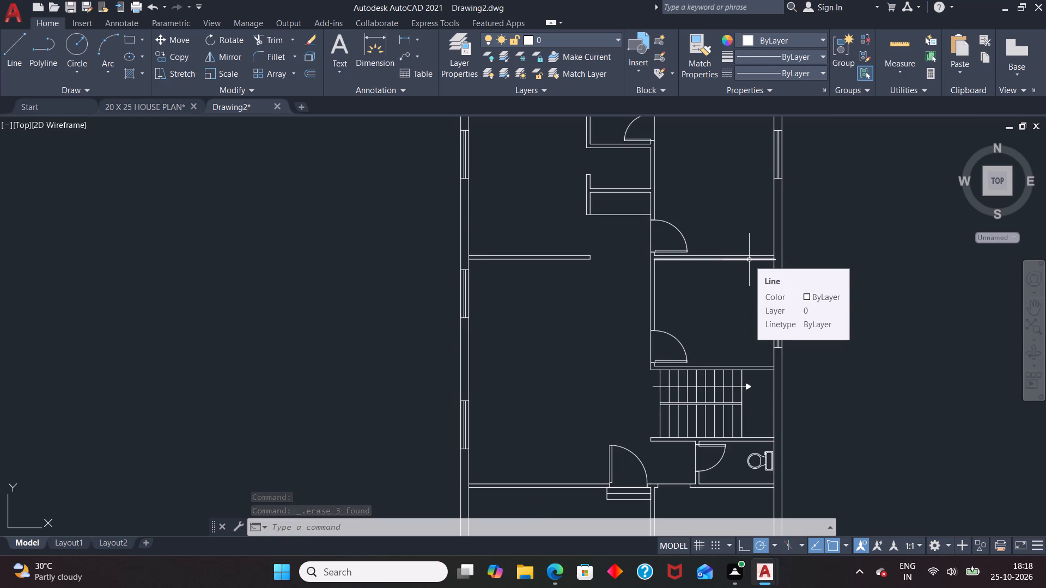
scroll(615, 275, "down", 2)
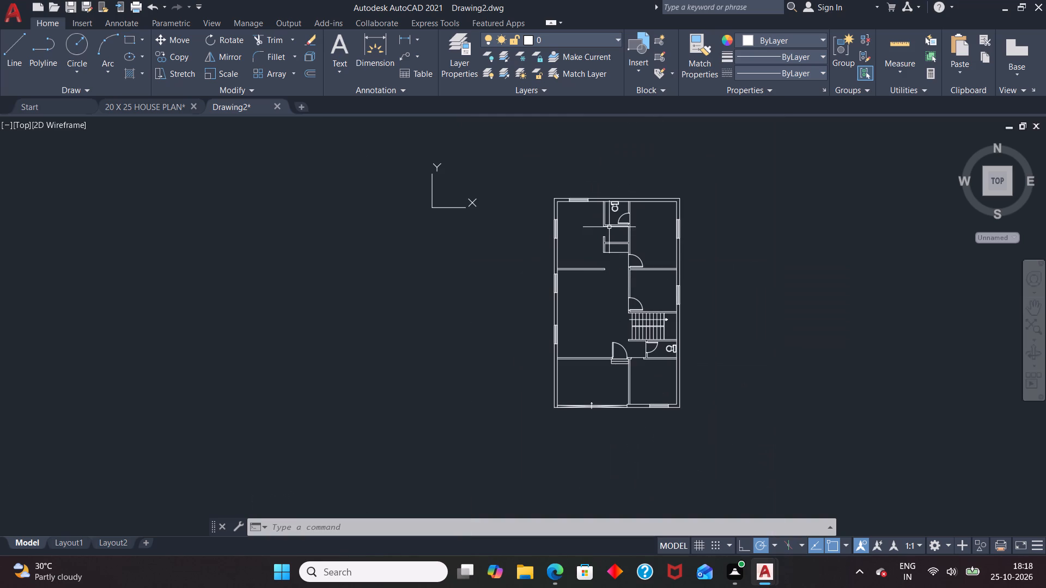
scroll(620, 198, "up", 2)
key("r")
type("EC")
key("Return")
scroll(593, 183, "up", 2)
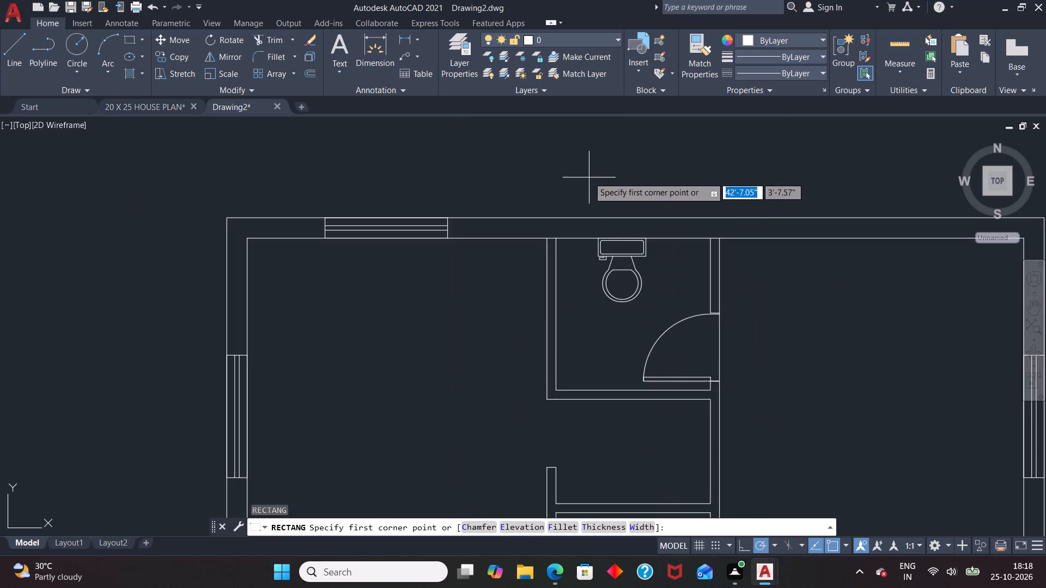
left_click(580, 169)
key("2")
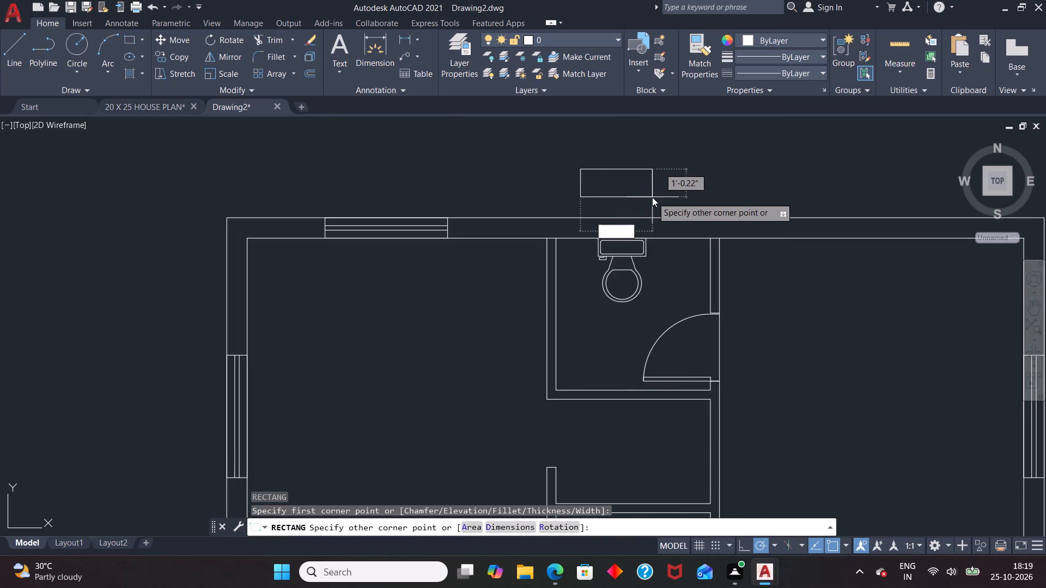
key("BackSpace")
key("1")
key("8")
key("Tab")
key("9")
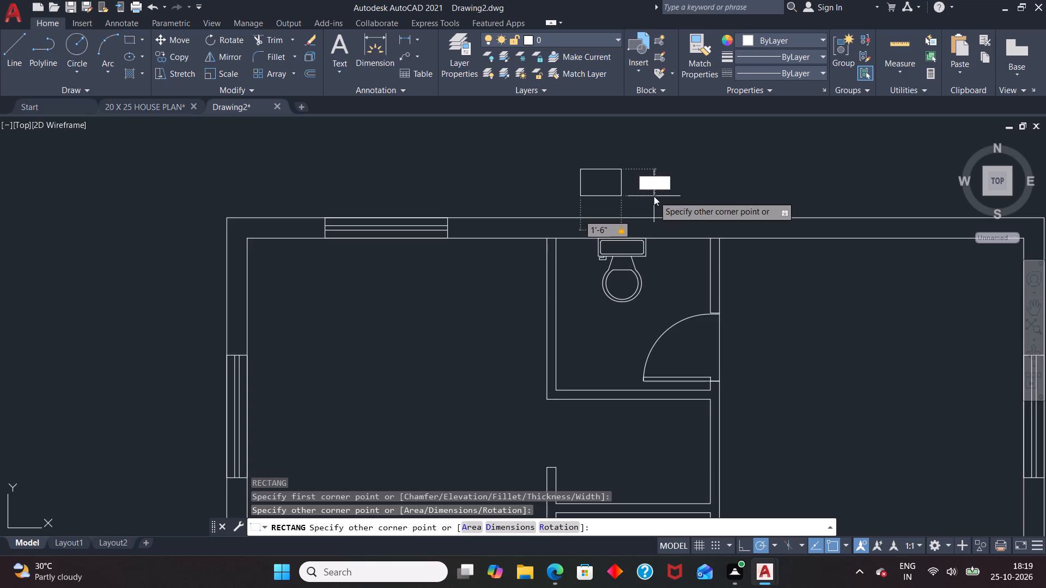
key("Return")
Draw a horizontal centre line across the small rectangle between the midpoints of its short sides.
key("l")
key("Return")
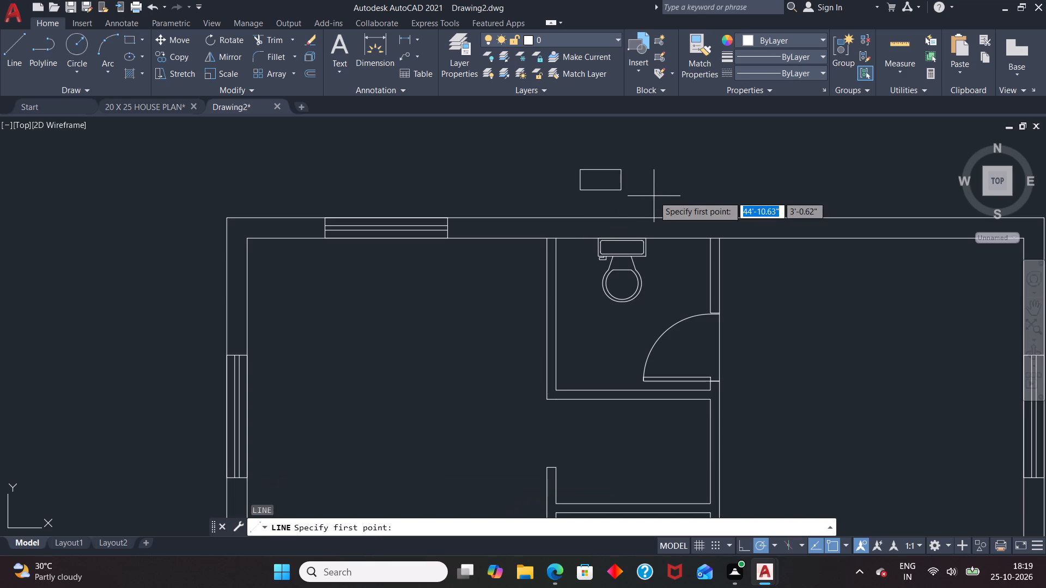
left_click(623, 179)
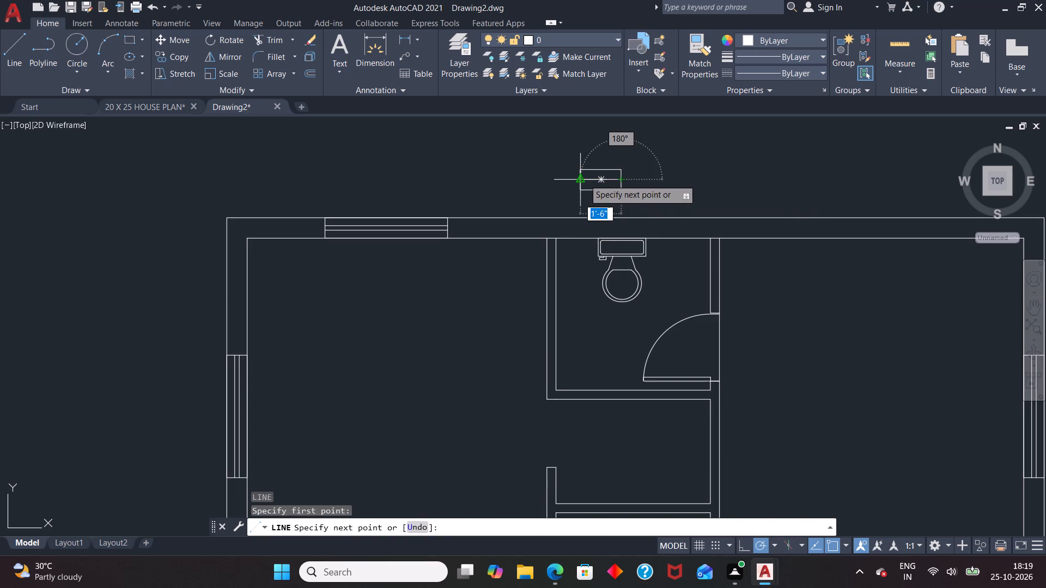
left_click(584, 179)
key("Escape")
Replace the small rectangle's horizontal centre line with two parallel lines offset 1" to each side of it.
key("o")
key("Return")
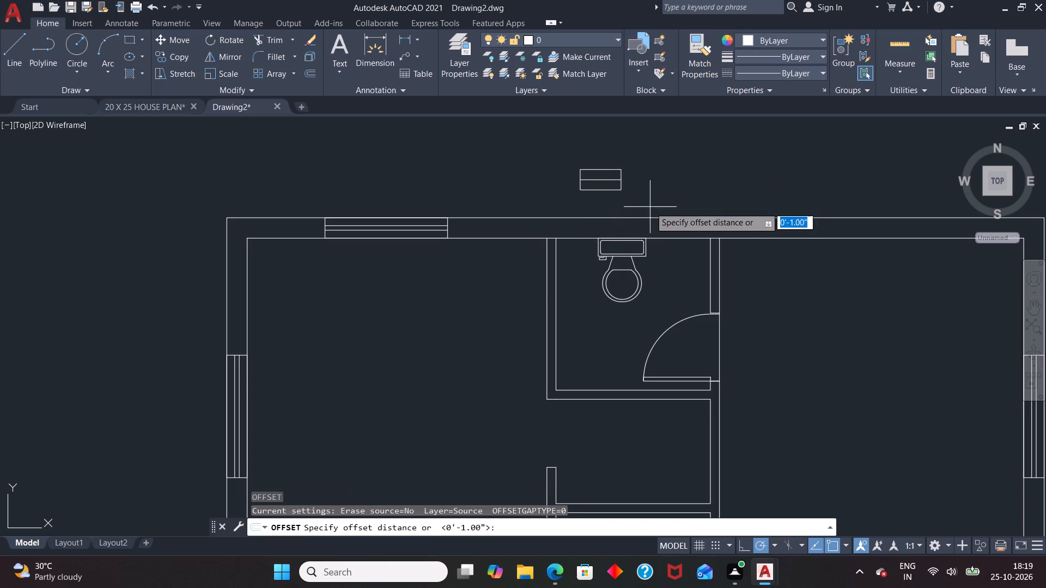
key("1")
key("Return")
scroll(603, 177, "up", 1)
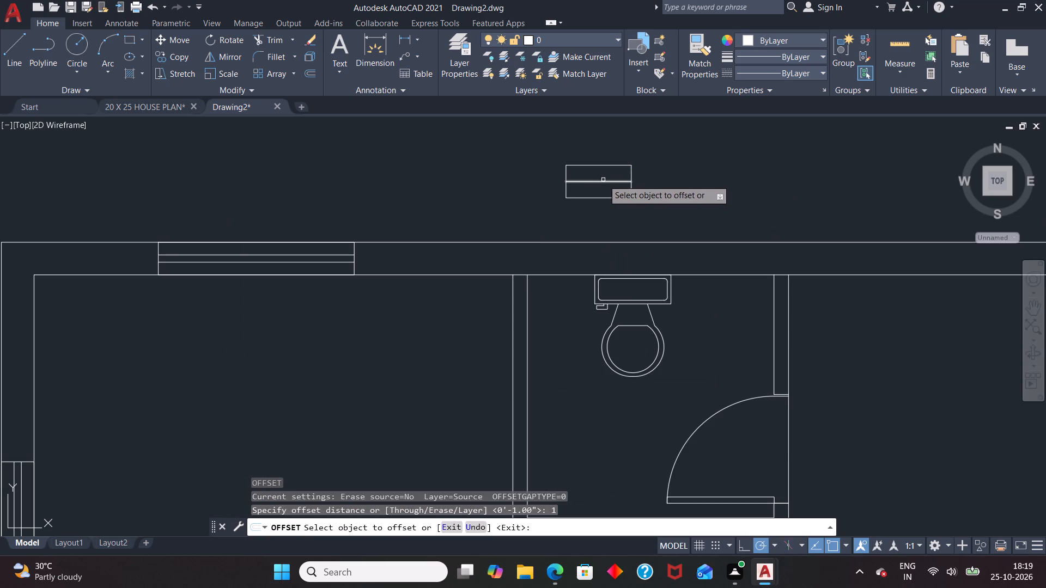
left_click(602, 181)
left_click(601, 188)
scroll(605, 187, "up", 2)
left_click(613, 171)
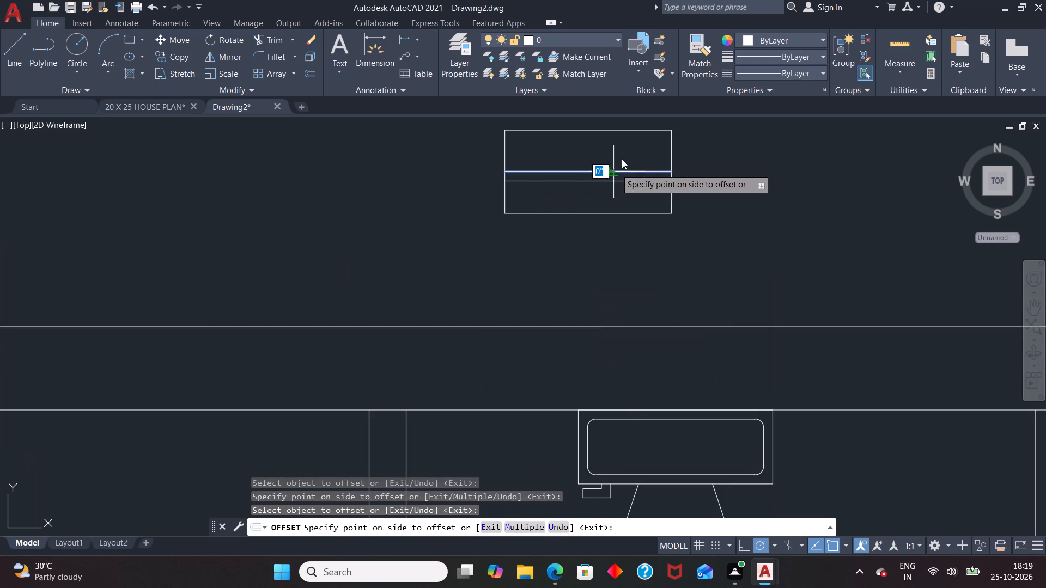
left_click(629, 148)
key("Escape")
left_click(624, 172)
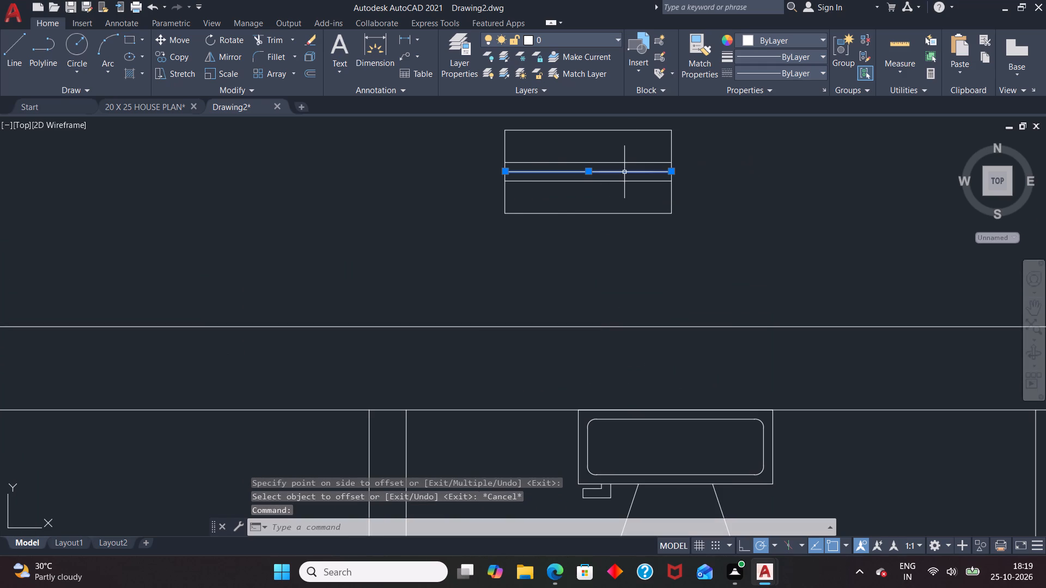
key("Delete")
Group the small horizontal window's rectangle and its two inner lines.
left_click_drag(692, 157, 612, 228)
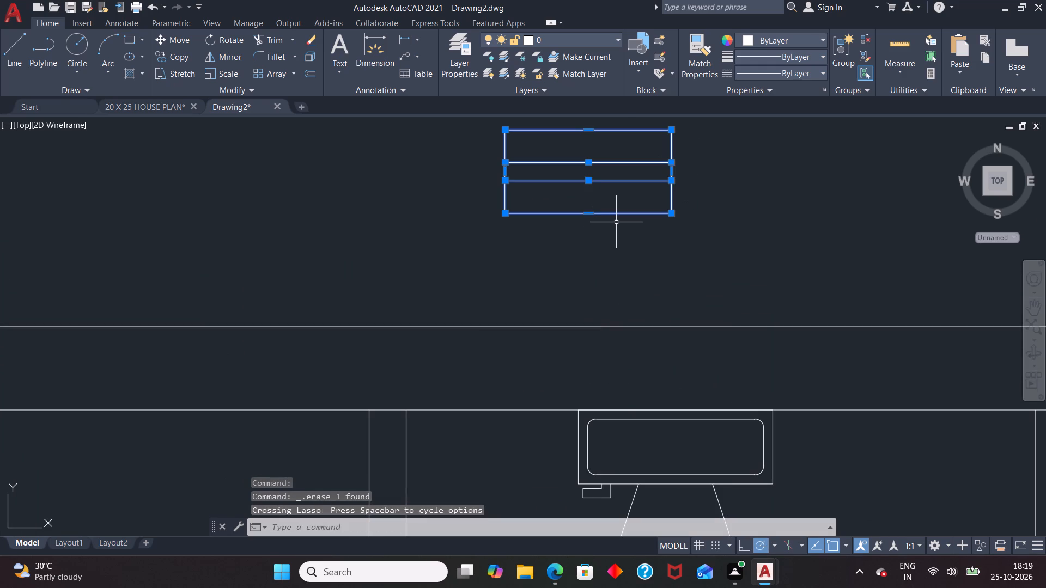
key("g")
key("Return")
Move the small horizontal window into the north wall's thickness at the upper toilet, beside the toilet fixture.
left_click(662, 130)
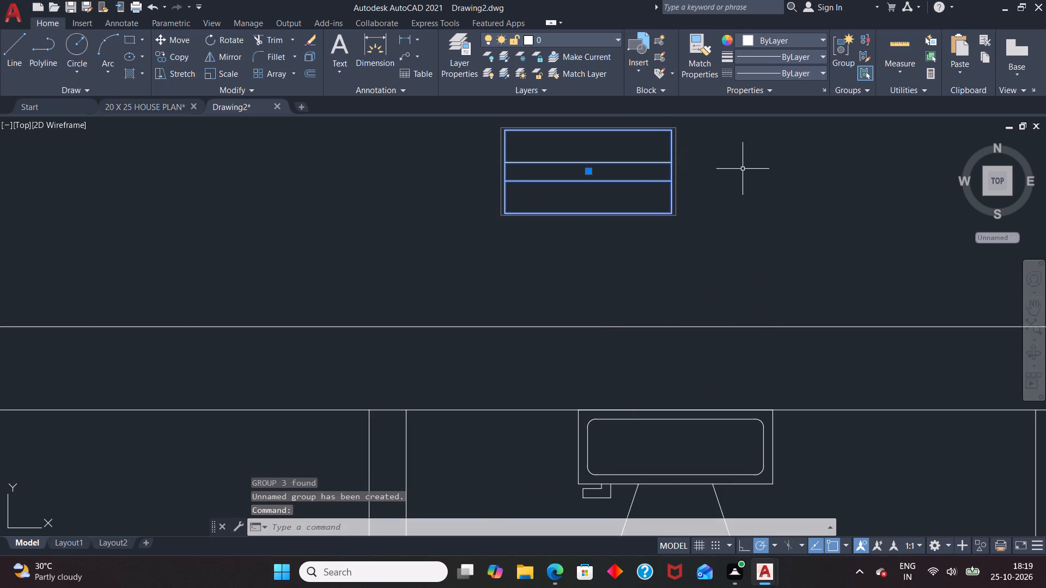
key("m")
key("Return")
left_click(678, 127)
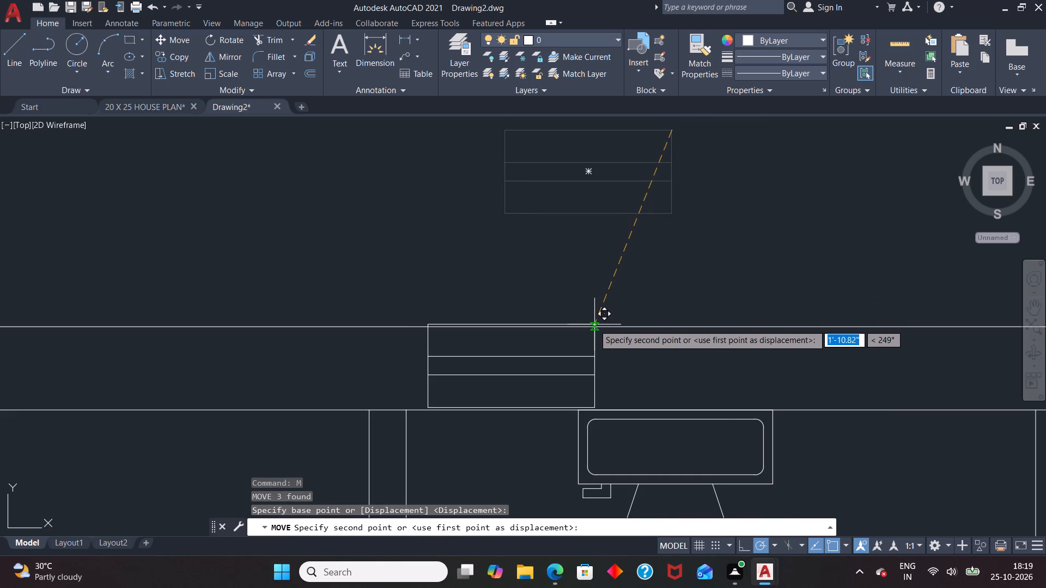
scroll(592, 324, "up", 3)
left_click(598, 332)
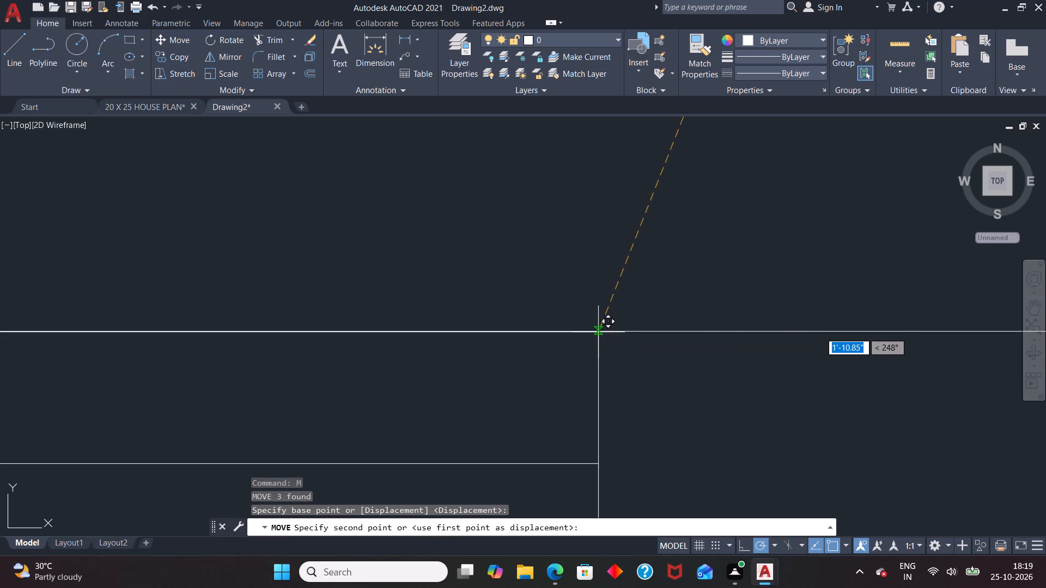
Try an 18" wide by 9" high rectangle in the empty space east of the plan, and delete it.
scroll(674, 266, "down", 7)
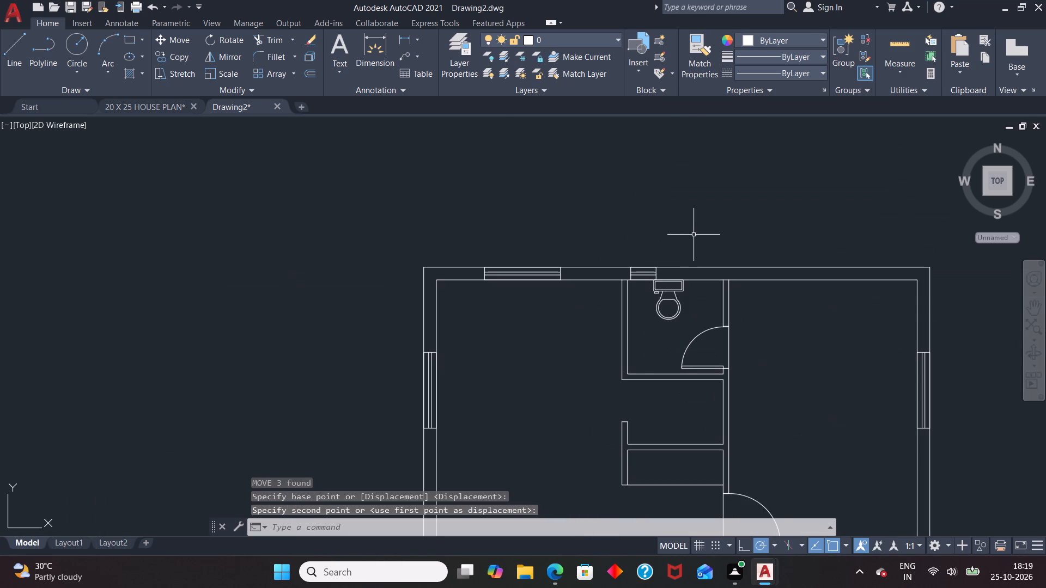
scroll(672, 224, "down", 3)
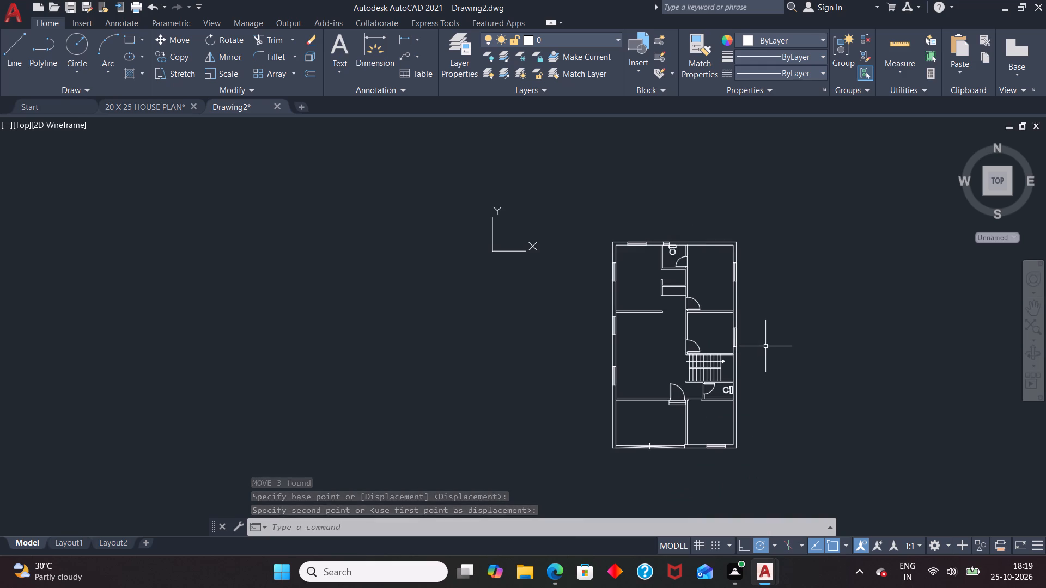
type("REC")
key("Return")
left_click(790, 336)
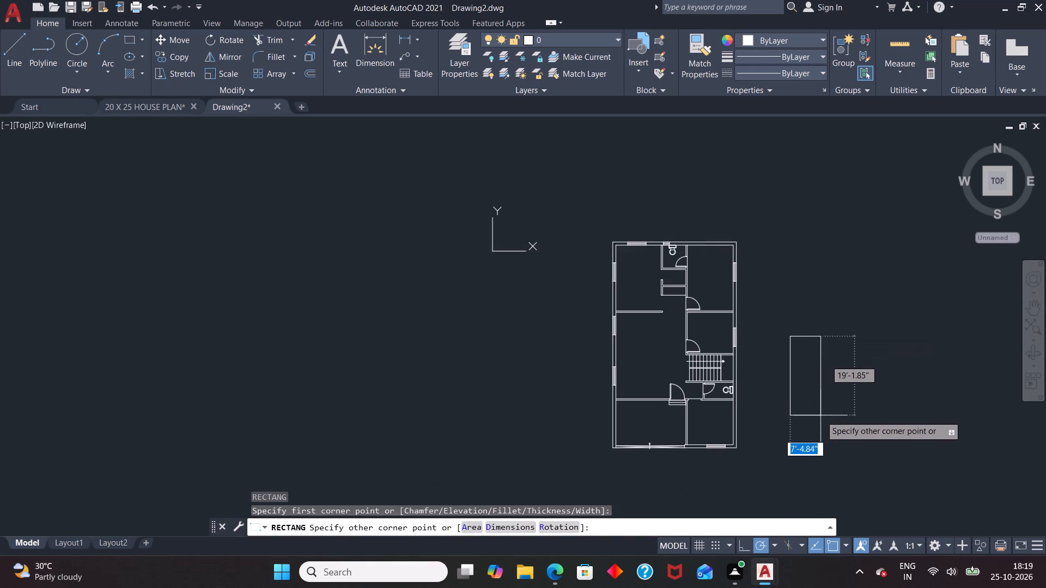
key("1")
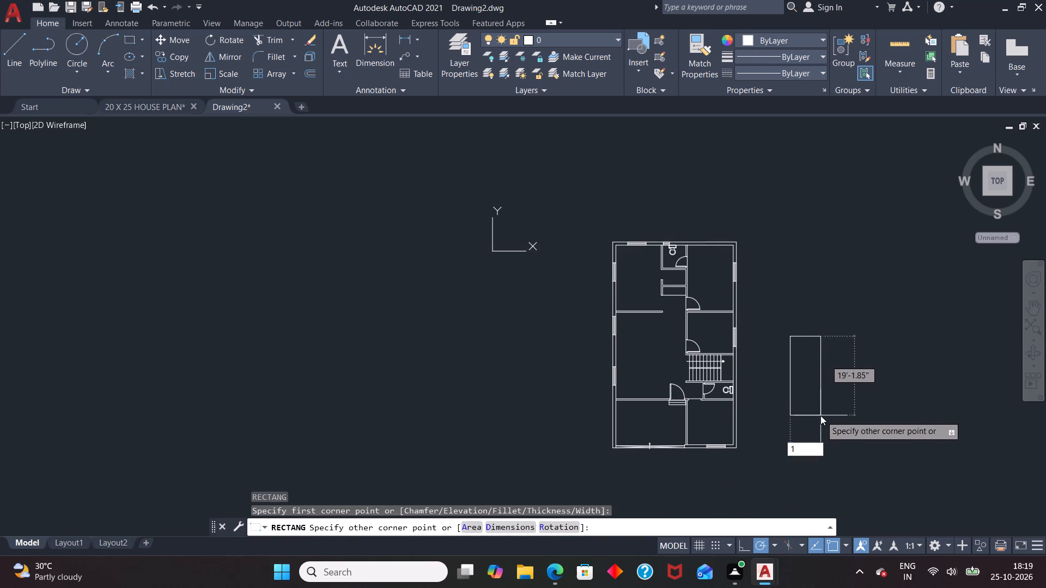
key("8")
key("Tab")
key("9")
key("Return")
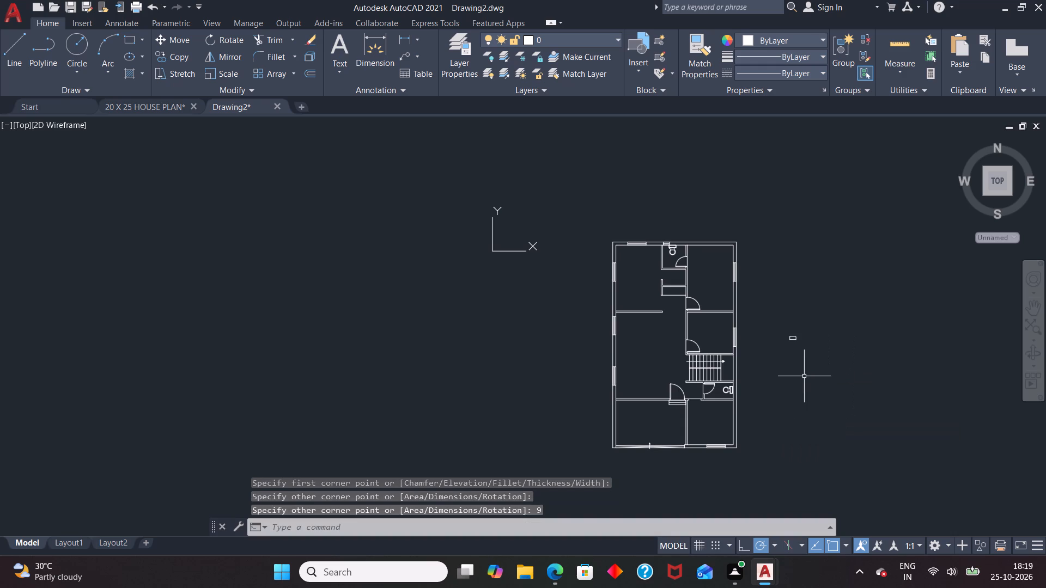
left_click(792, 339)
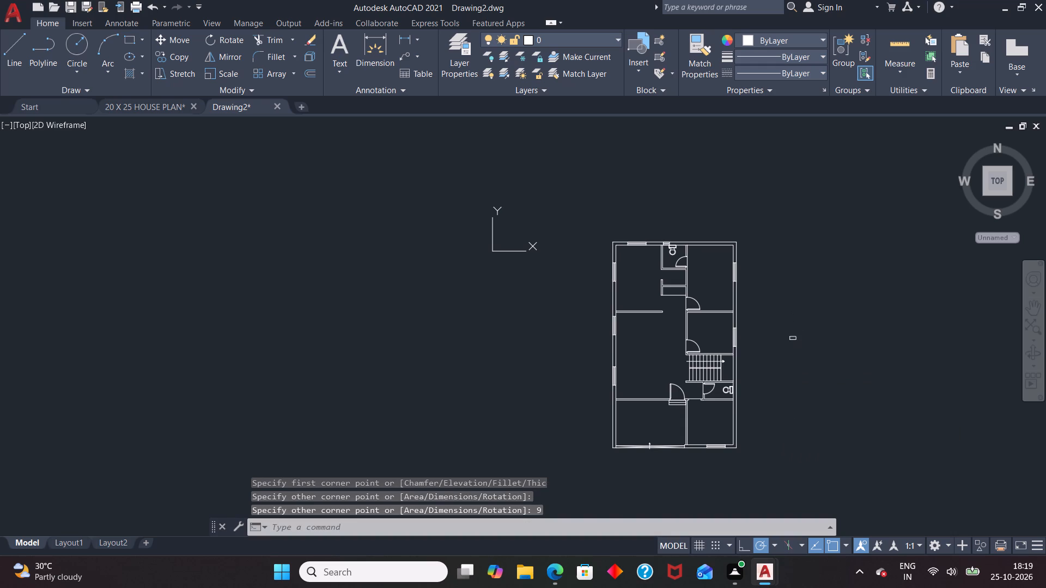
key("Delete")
Draw a 9" wide by 18" high rectangle in the empty space east of the plan for the lower toilet's window.
type("RE")
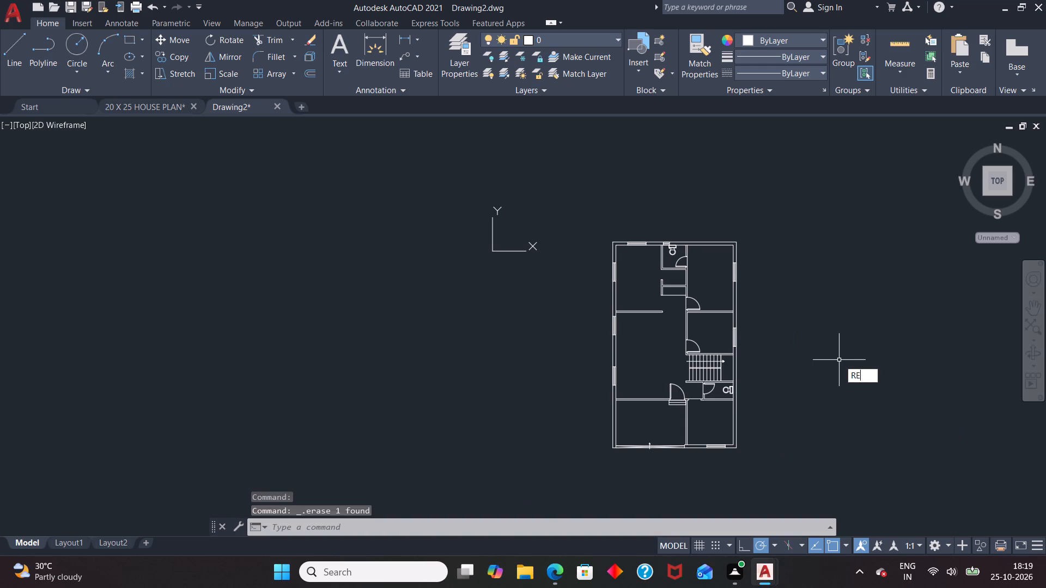
key("c")
key("Return")
left_click(830, 323)
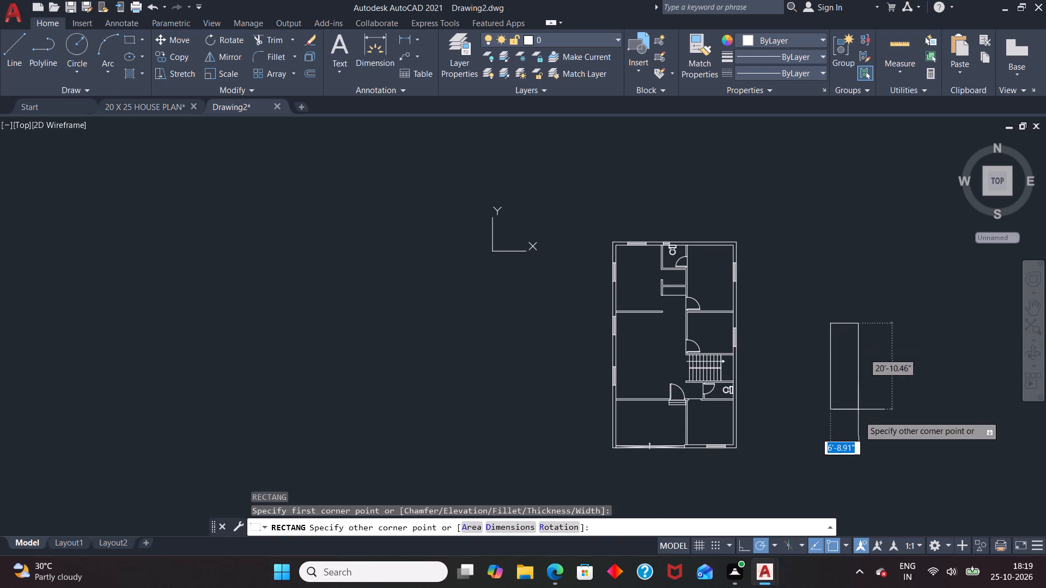
key("9")
key("Tab")
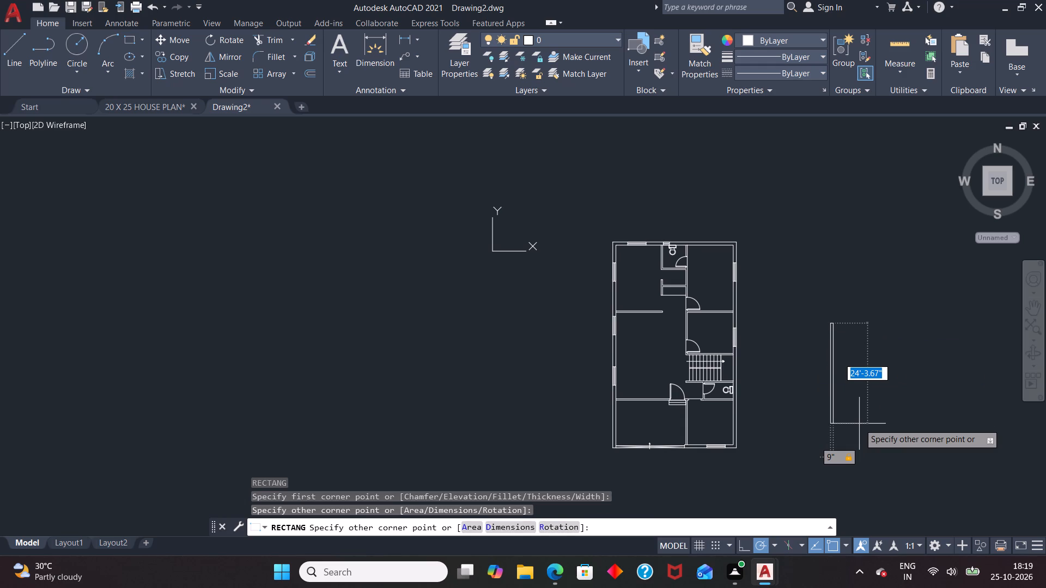
type("18")
key("Return")
Draw a vertical centre line through the new rectangle between the midpoints of its short sides.
scroll(836, 327, "up", 1)
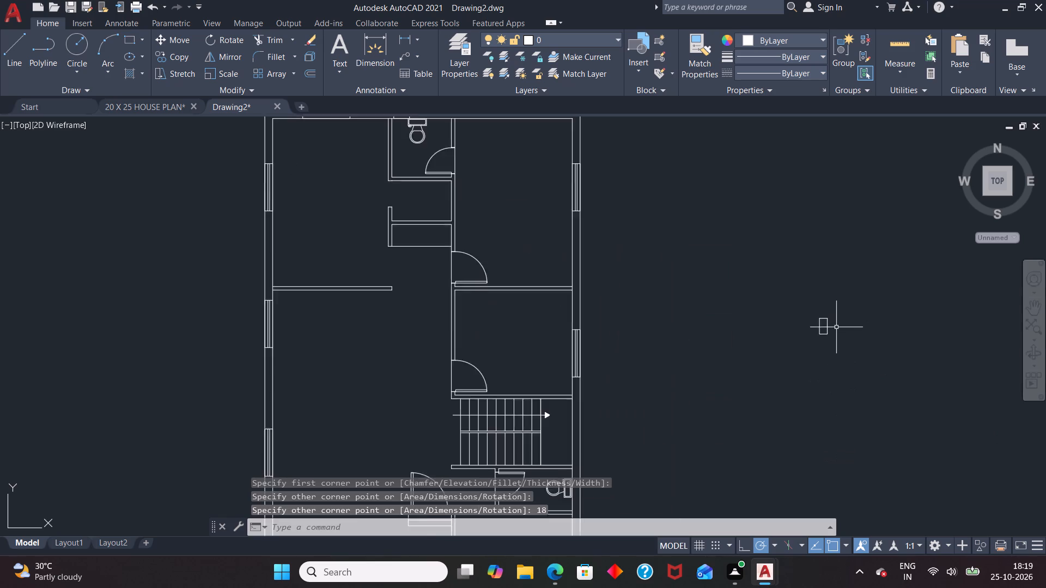
scroll(836, 327, "up", 3)
key("l")
key("Return")
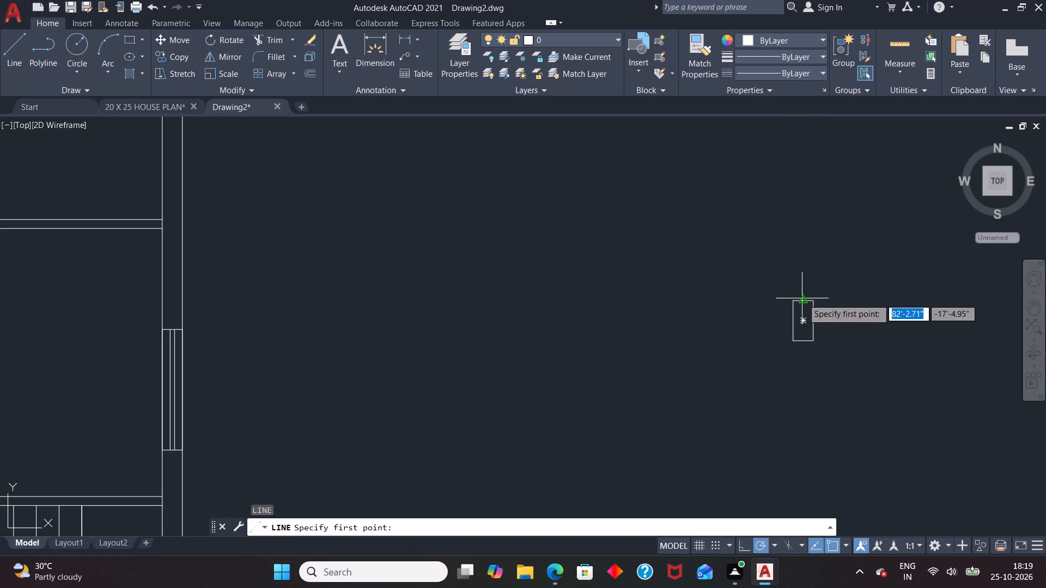
left_click(805, 299)
left_click(800, 339)
key("space")
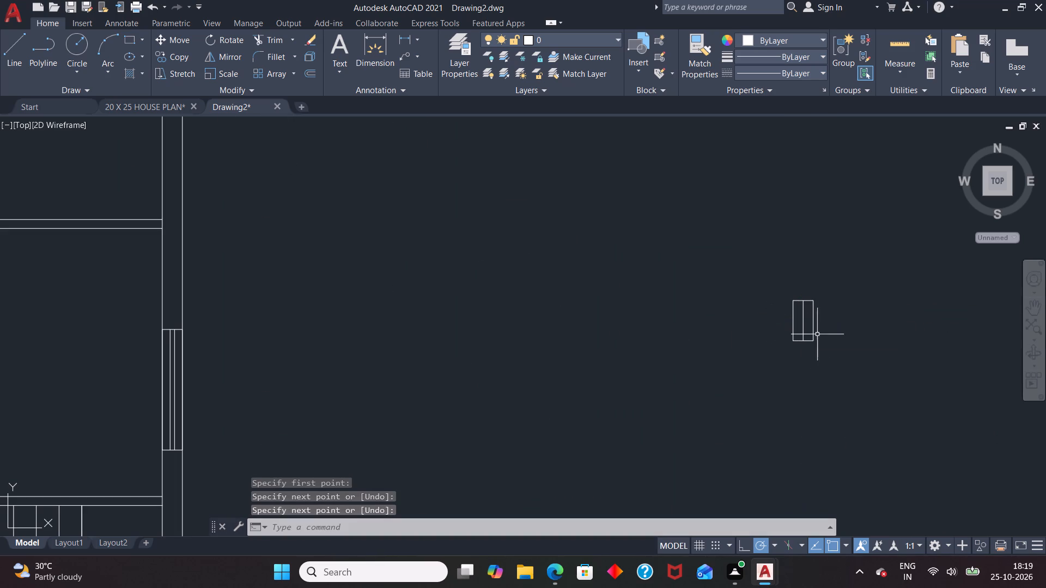
Replace the upright rectangle's centre line with two parallel lines offset 1" to each side of it.
key("o")
key("Return")
key("1")
key("Return")
scroll(810, 308, "up", 1)
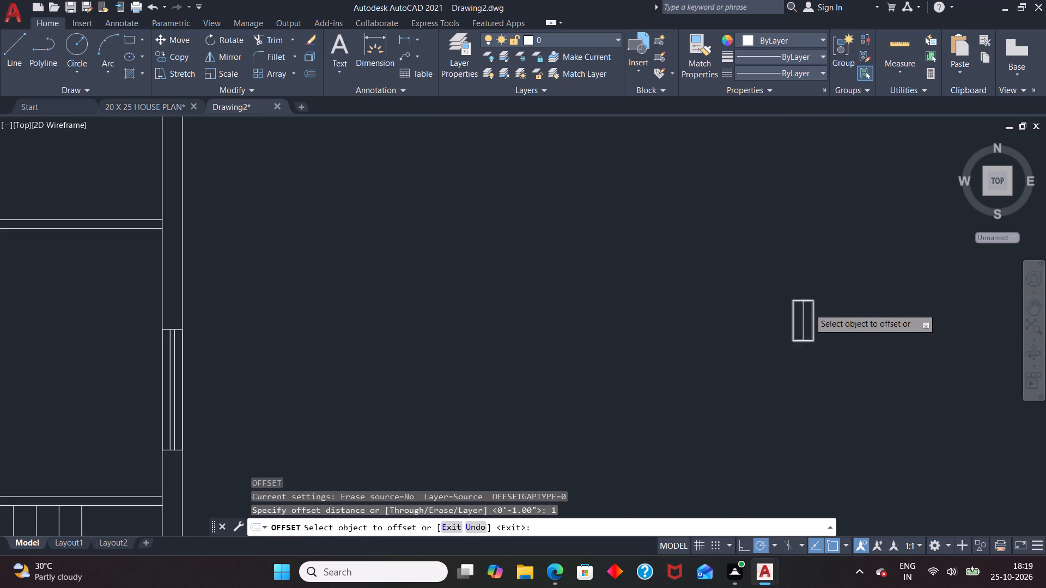
scroll(809, 308, "up", 1)
left_click(792, 324)
left_click(774, 343)
left_click(793, 339)
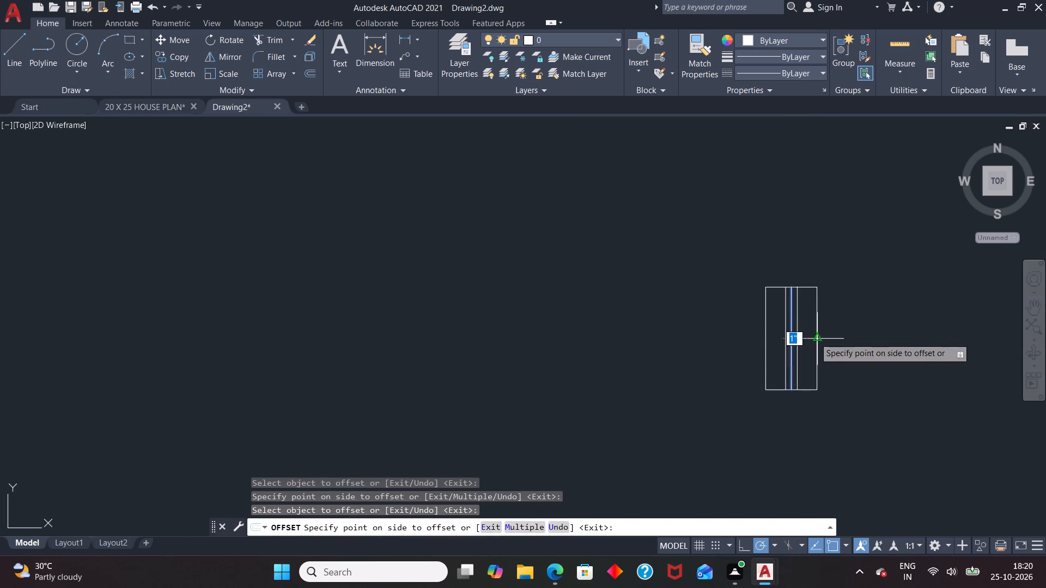
left_click(814, 338)
key("space")
left_click(791, 341)
key("Delete")
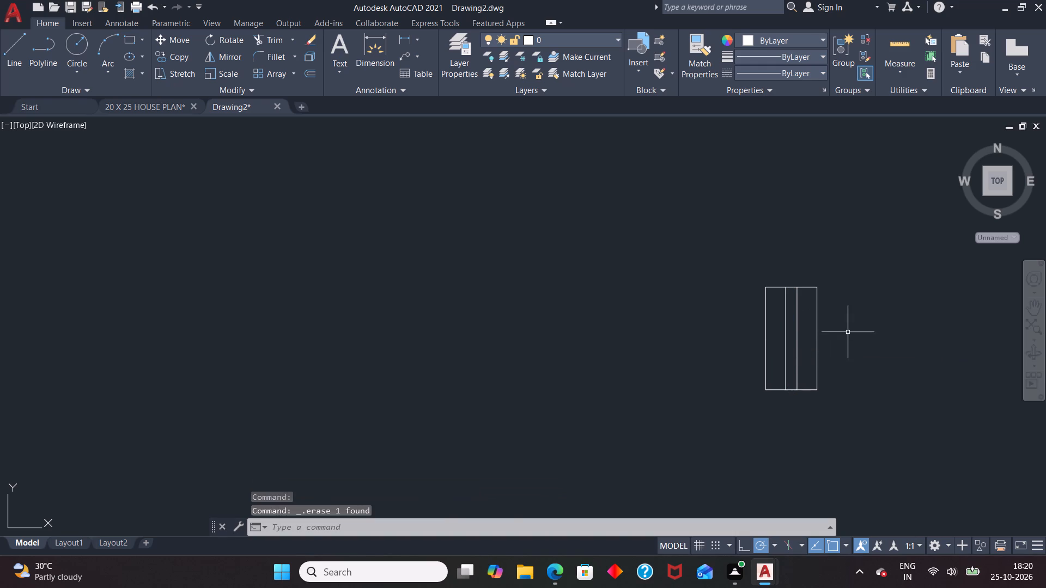
Group the small vertical window's rectangle and its two inner lines.
left_click_drag(849, 332, 753, 361)
key("g")
key("Return")
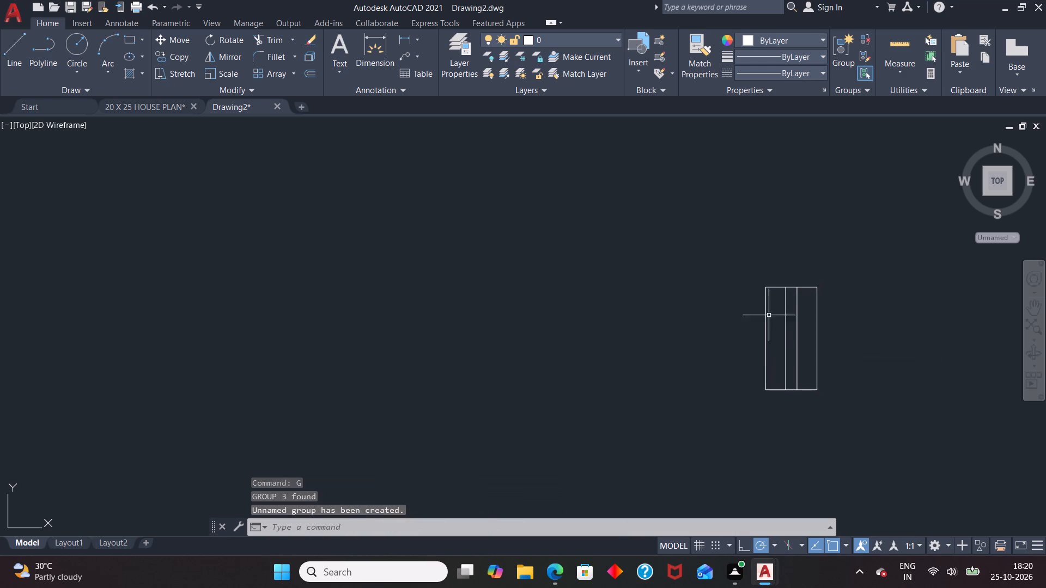
Move the small vertical window into the east wall's thickness at the lower toilet, just south of the toilet fixture.
left_click(787, 292)
key("m")
key("Return")
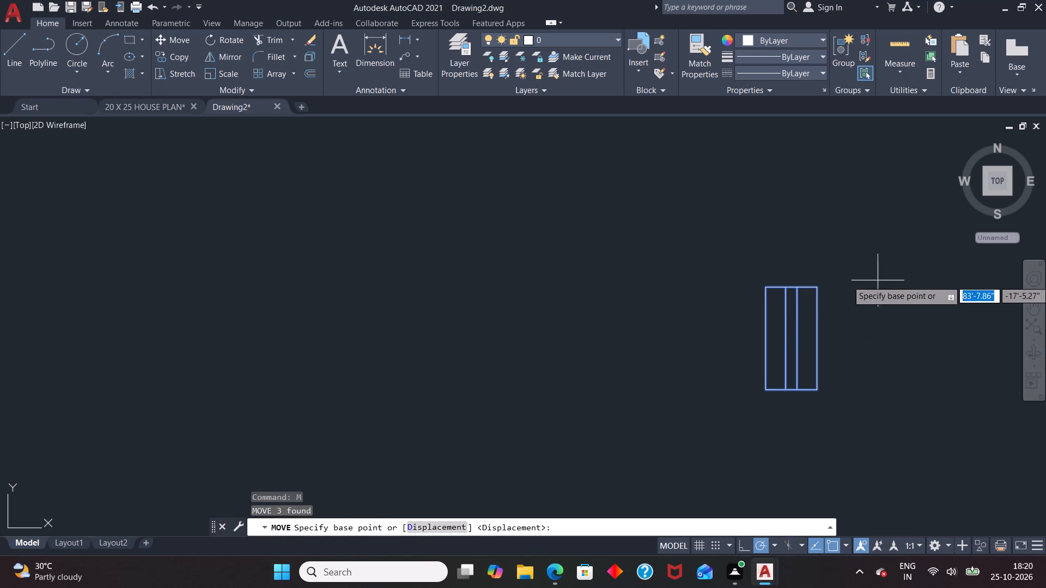
left_click(816, 284)
scroll(841, 261, "down", 4)
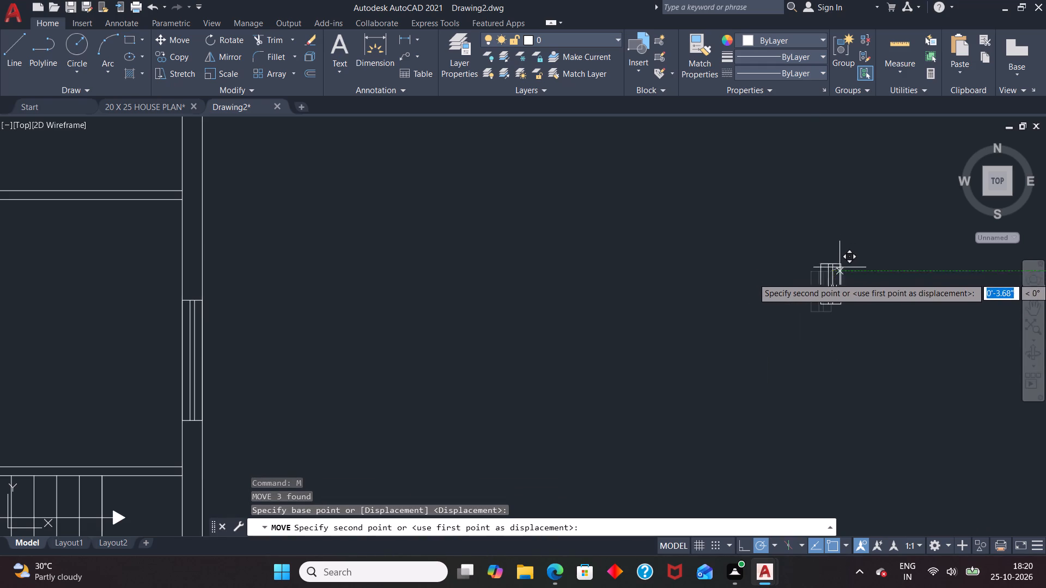
scroll(840, 278, "down", 3)
scroll(776, 328, "up", 5)
scroll(789, 258, "up", 3)
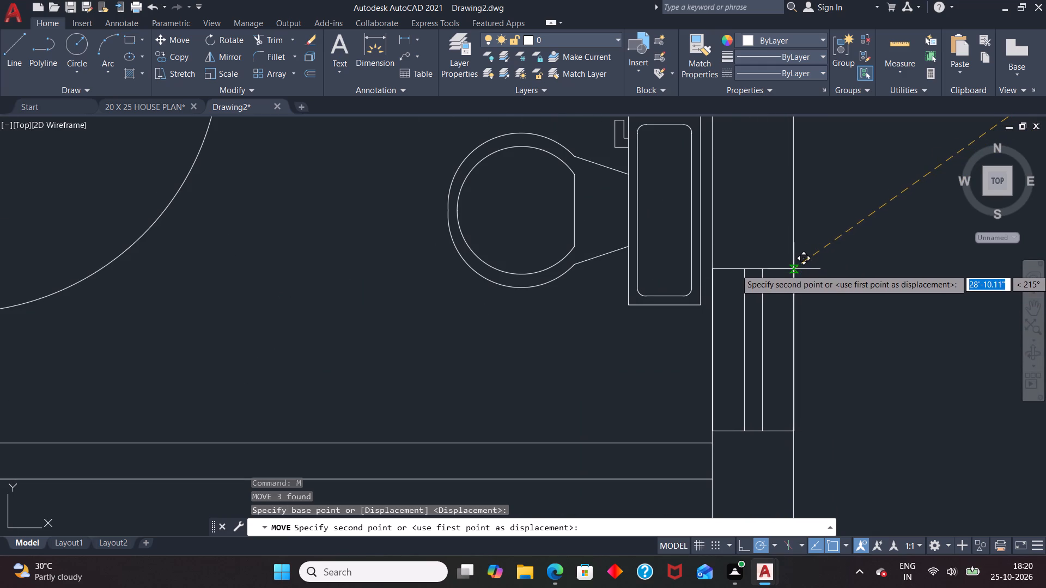
left_click(794, 269)
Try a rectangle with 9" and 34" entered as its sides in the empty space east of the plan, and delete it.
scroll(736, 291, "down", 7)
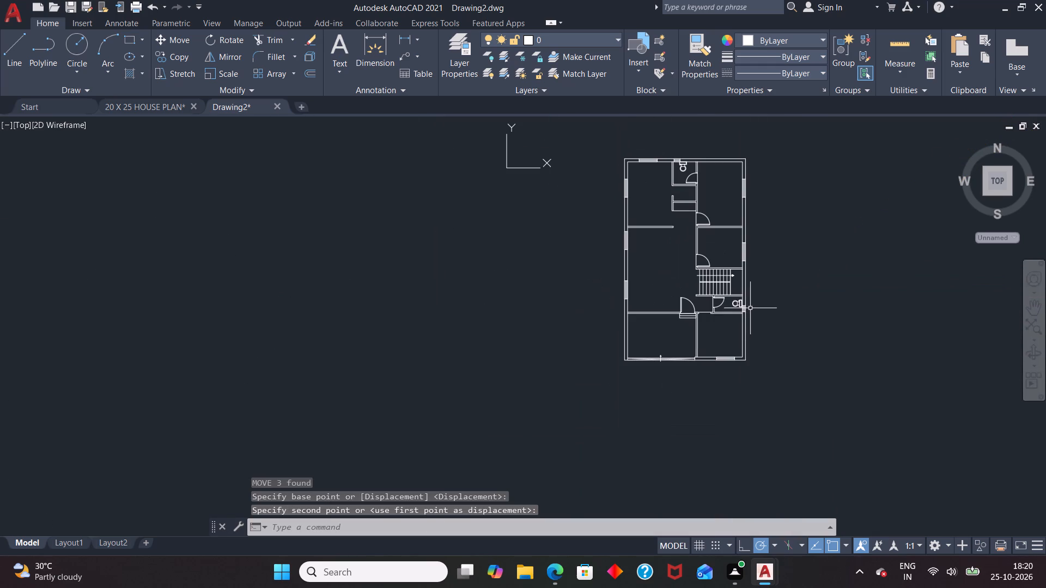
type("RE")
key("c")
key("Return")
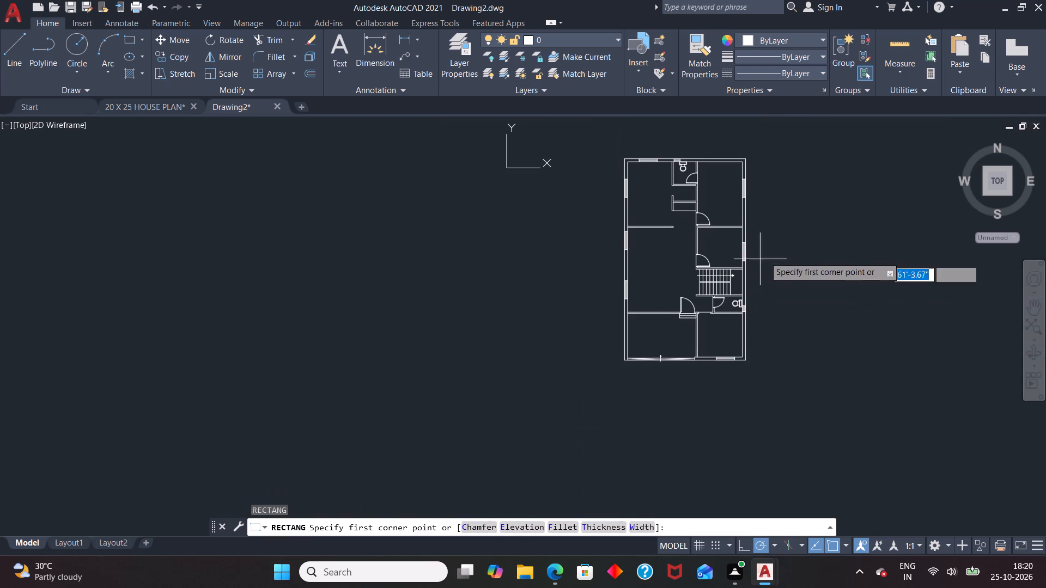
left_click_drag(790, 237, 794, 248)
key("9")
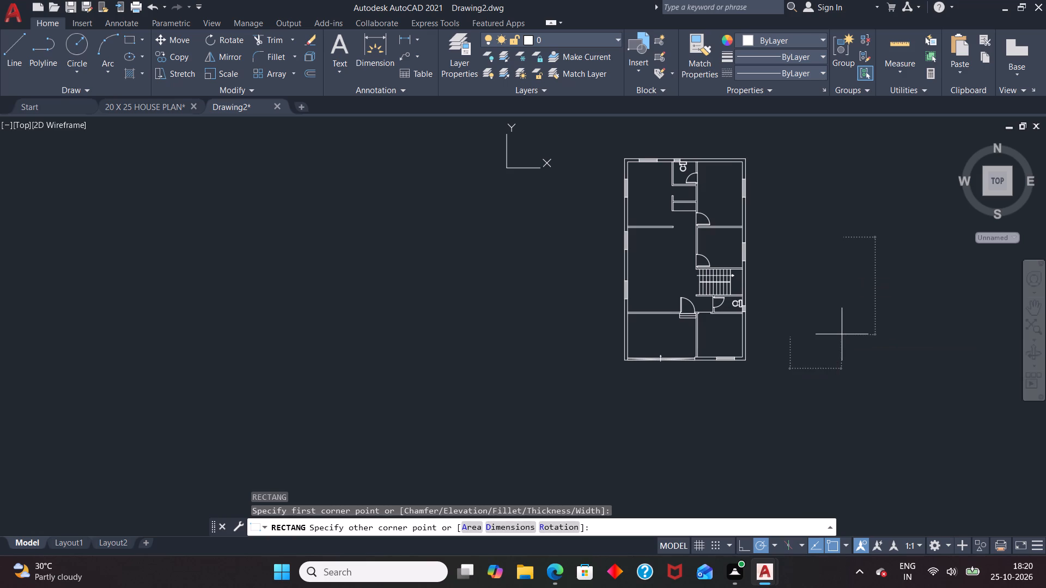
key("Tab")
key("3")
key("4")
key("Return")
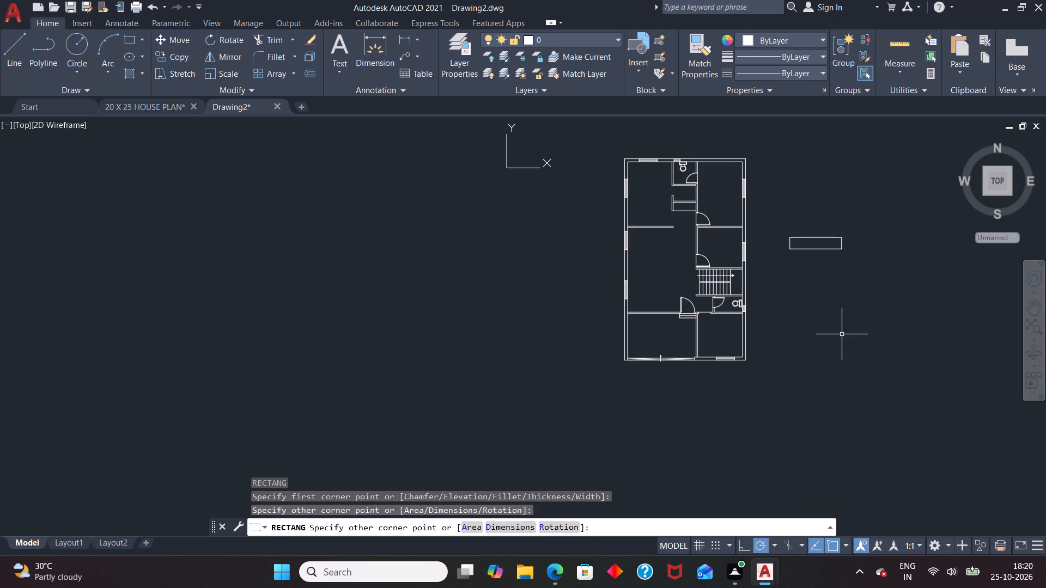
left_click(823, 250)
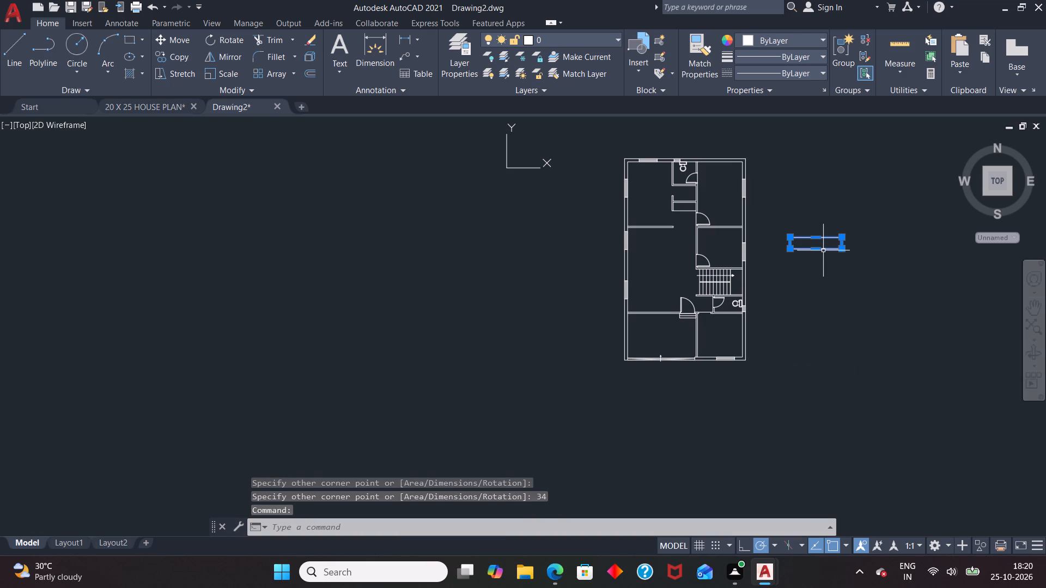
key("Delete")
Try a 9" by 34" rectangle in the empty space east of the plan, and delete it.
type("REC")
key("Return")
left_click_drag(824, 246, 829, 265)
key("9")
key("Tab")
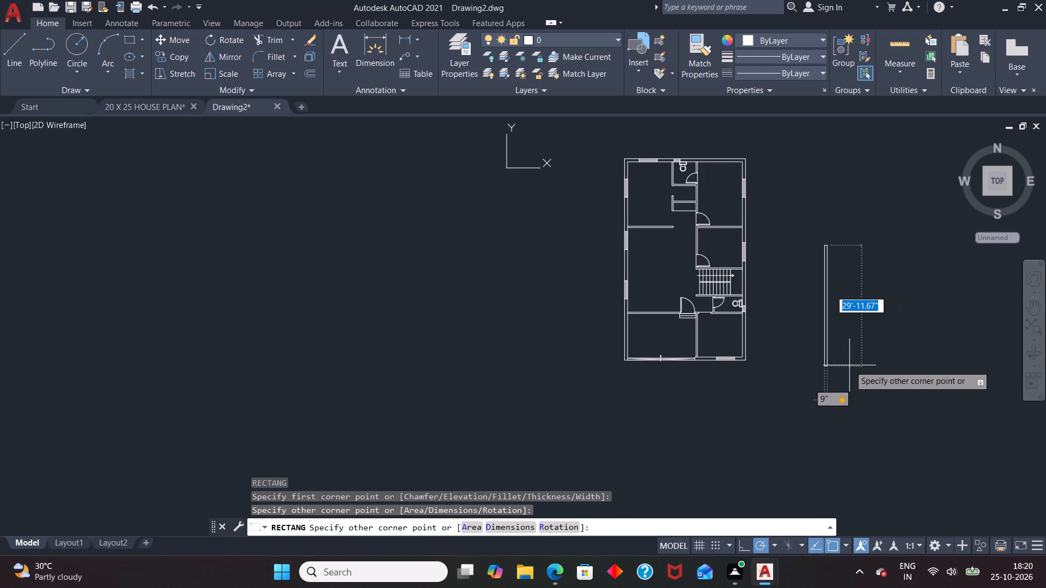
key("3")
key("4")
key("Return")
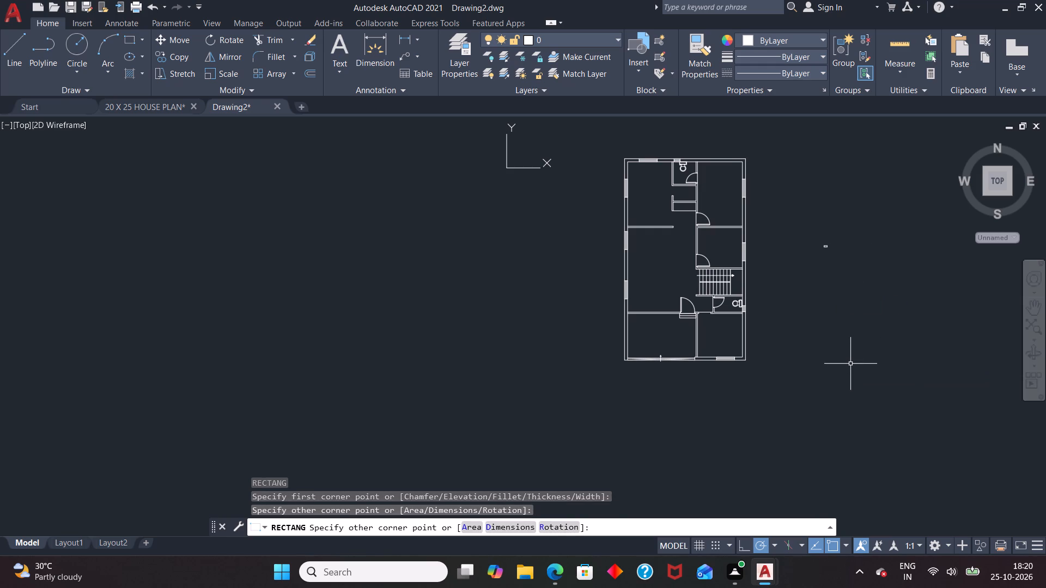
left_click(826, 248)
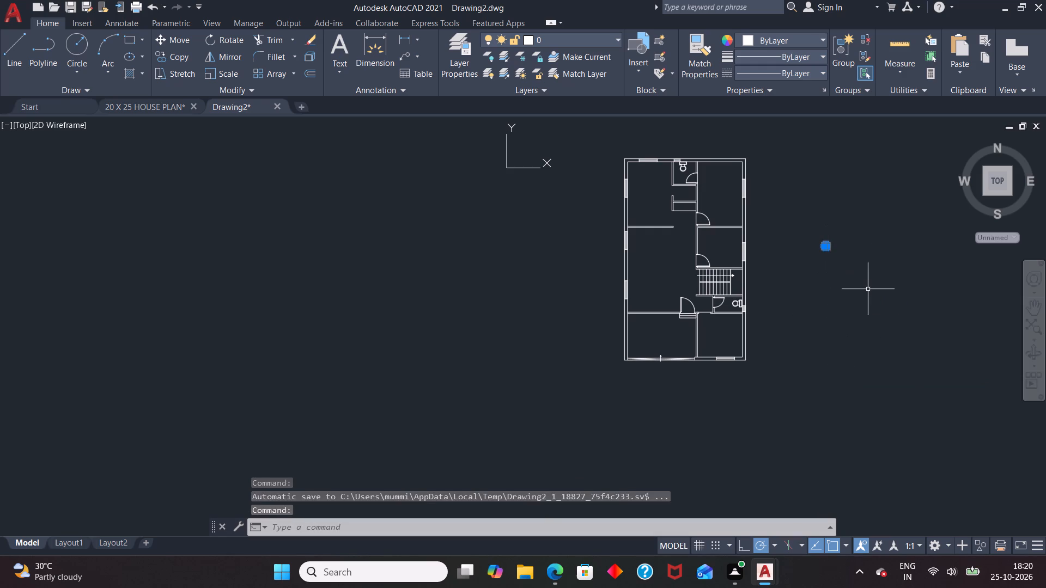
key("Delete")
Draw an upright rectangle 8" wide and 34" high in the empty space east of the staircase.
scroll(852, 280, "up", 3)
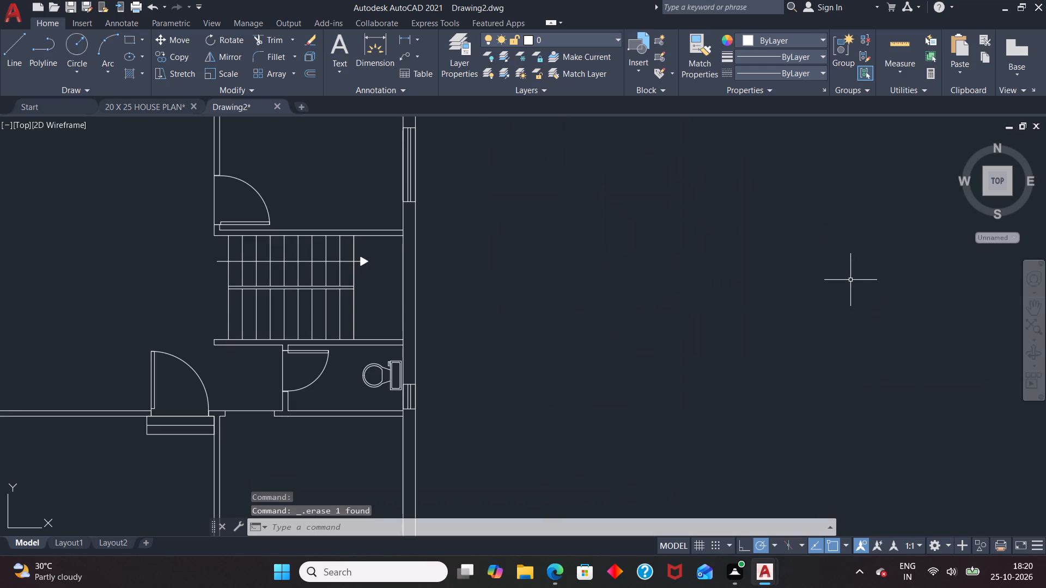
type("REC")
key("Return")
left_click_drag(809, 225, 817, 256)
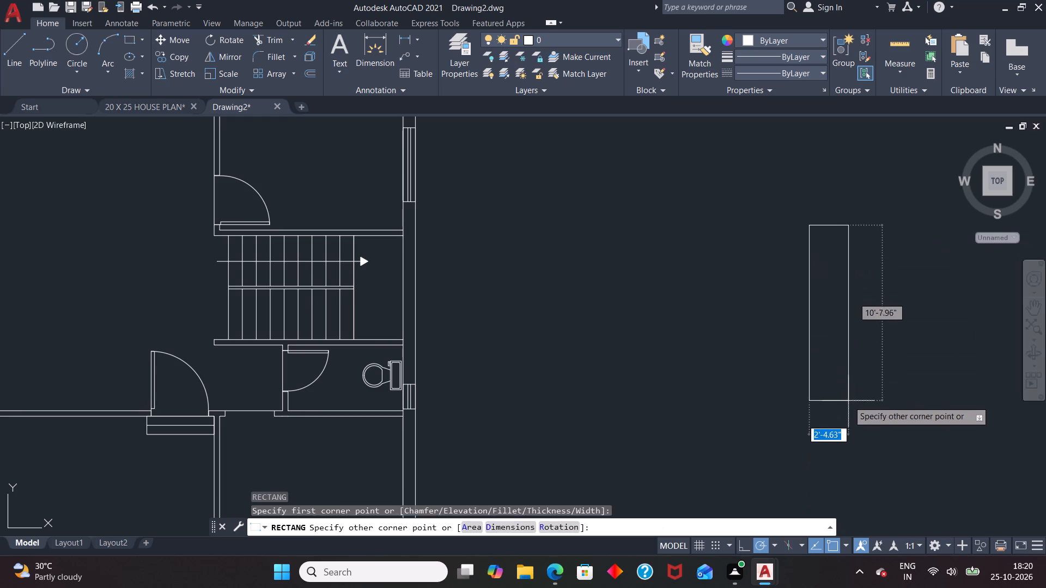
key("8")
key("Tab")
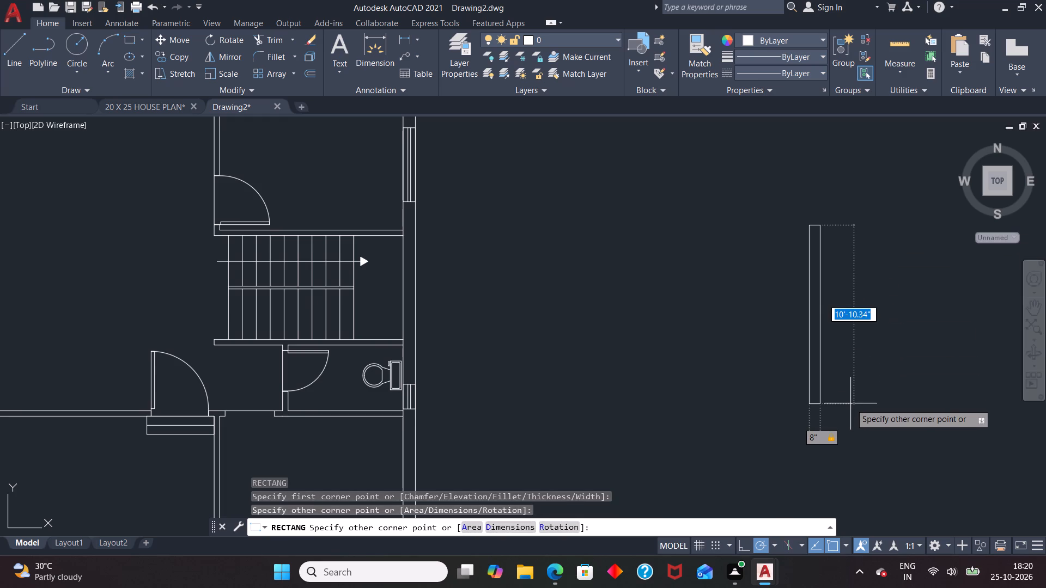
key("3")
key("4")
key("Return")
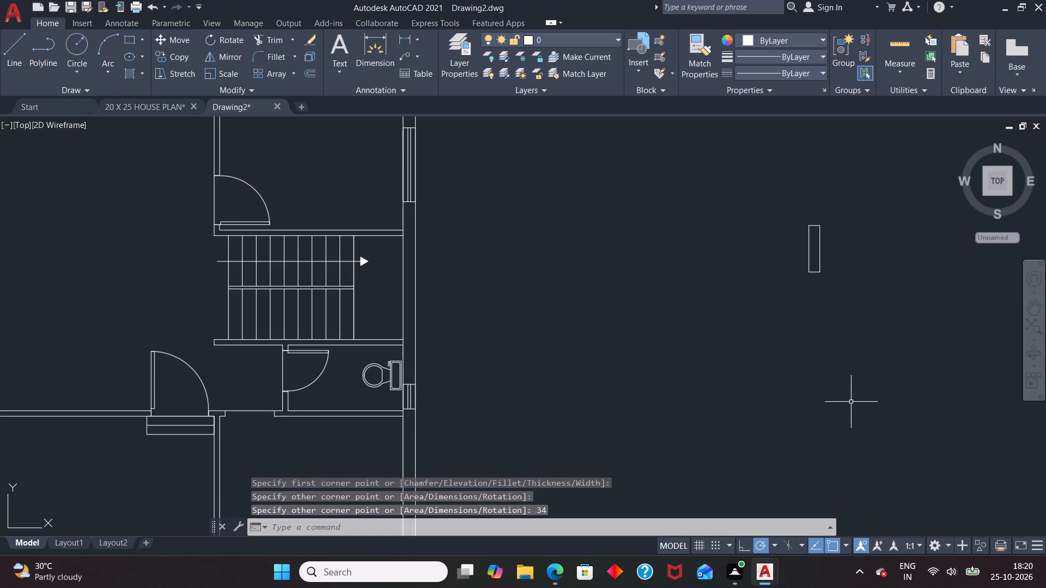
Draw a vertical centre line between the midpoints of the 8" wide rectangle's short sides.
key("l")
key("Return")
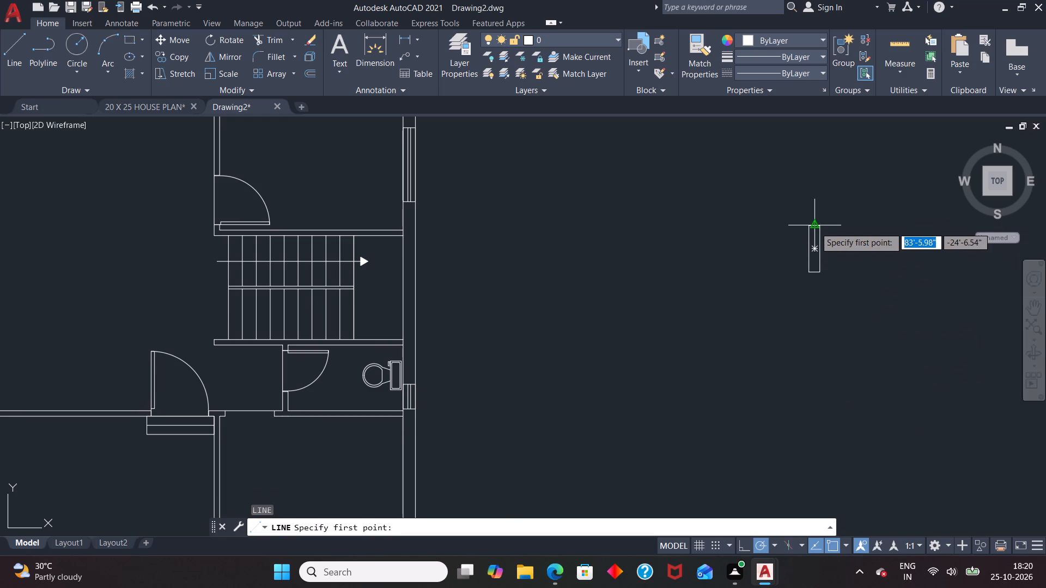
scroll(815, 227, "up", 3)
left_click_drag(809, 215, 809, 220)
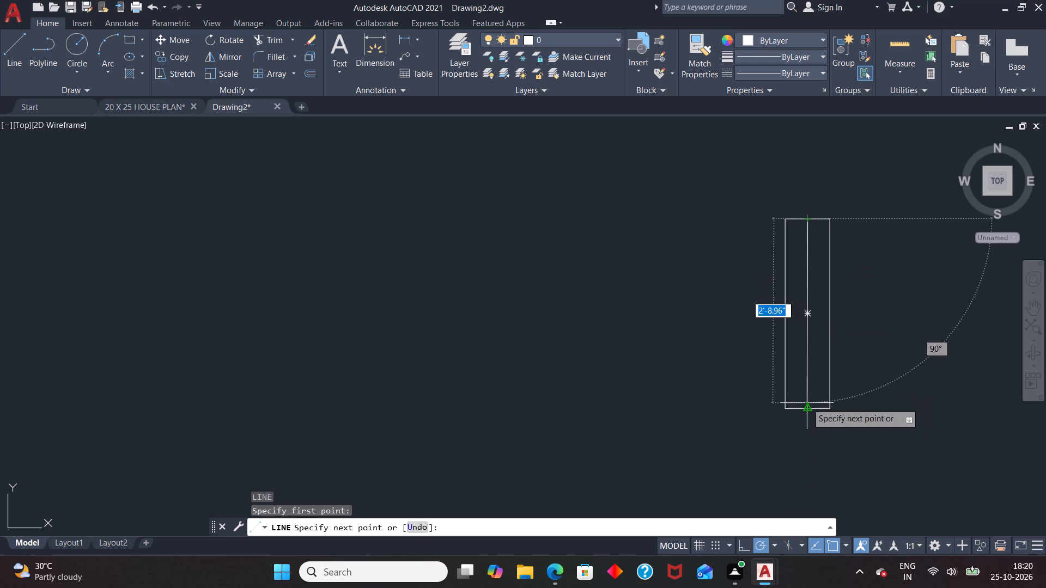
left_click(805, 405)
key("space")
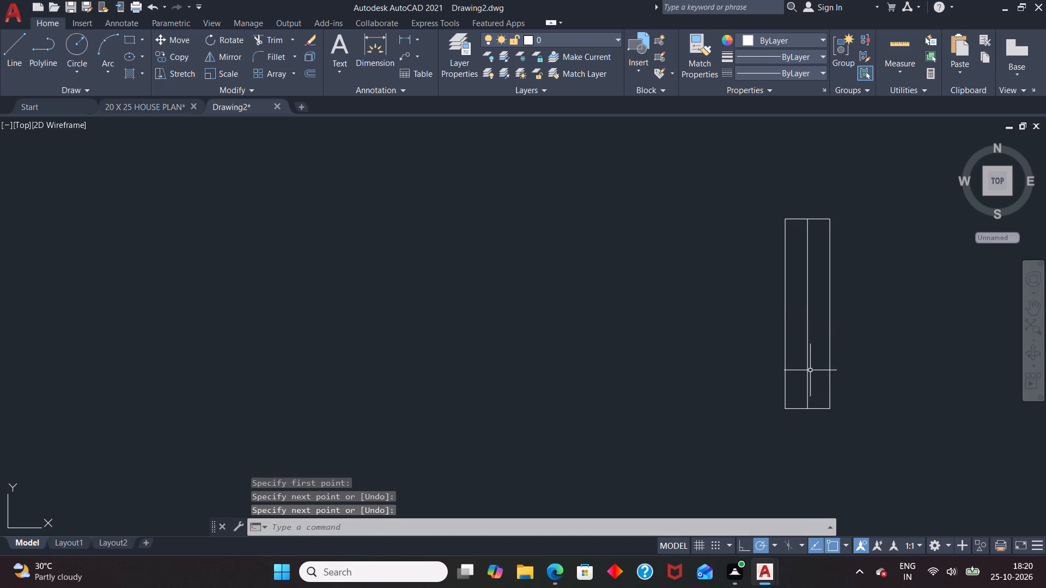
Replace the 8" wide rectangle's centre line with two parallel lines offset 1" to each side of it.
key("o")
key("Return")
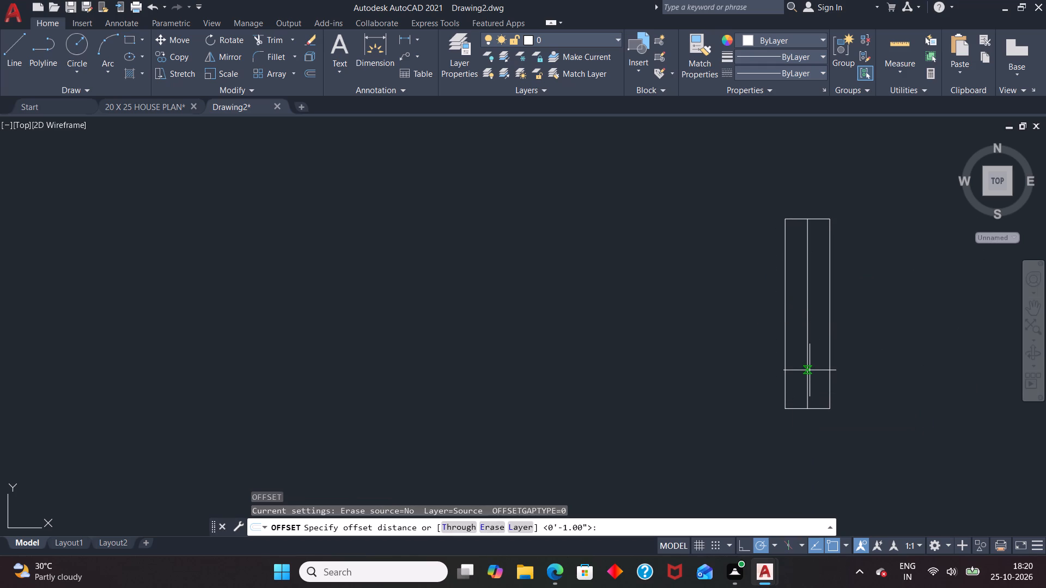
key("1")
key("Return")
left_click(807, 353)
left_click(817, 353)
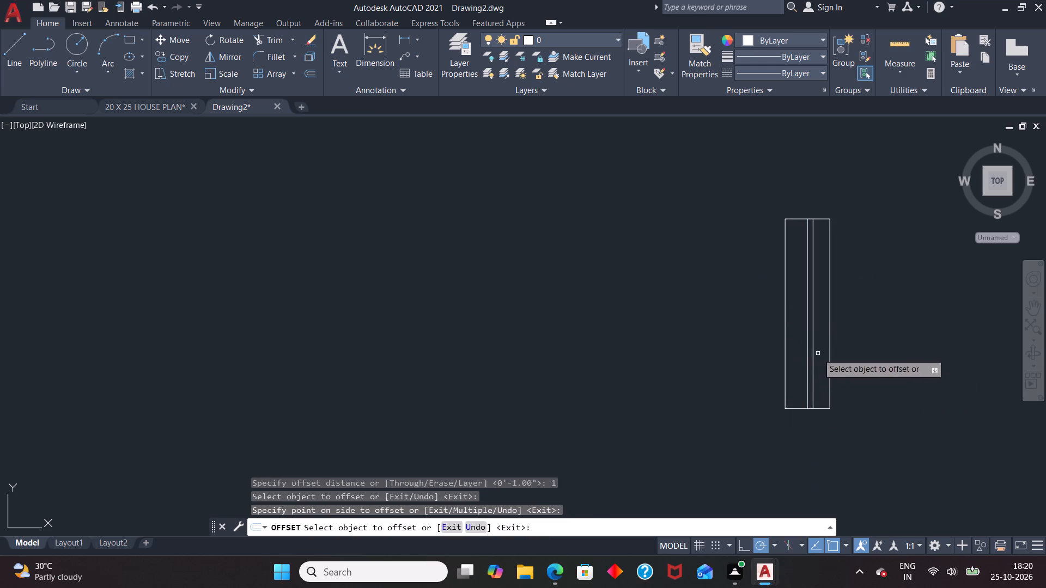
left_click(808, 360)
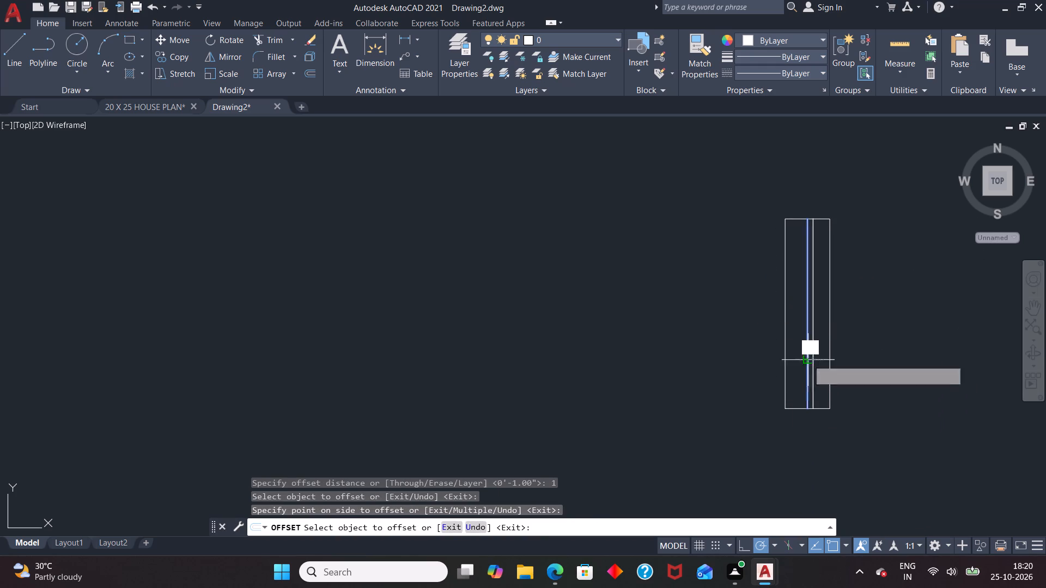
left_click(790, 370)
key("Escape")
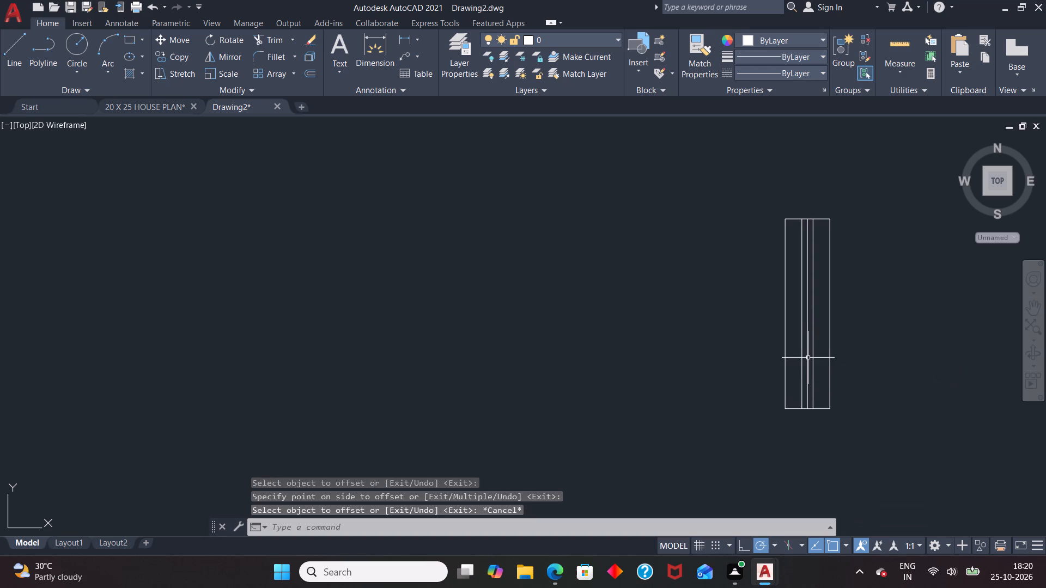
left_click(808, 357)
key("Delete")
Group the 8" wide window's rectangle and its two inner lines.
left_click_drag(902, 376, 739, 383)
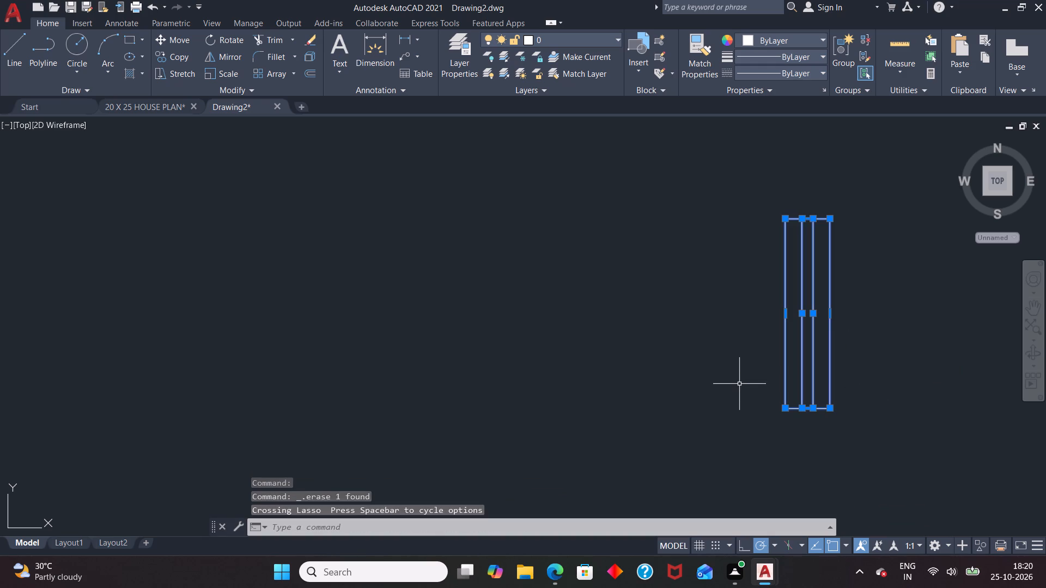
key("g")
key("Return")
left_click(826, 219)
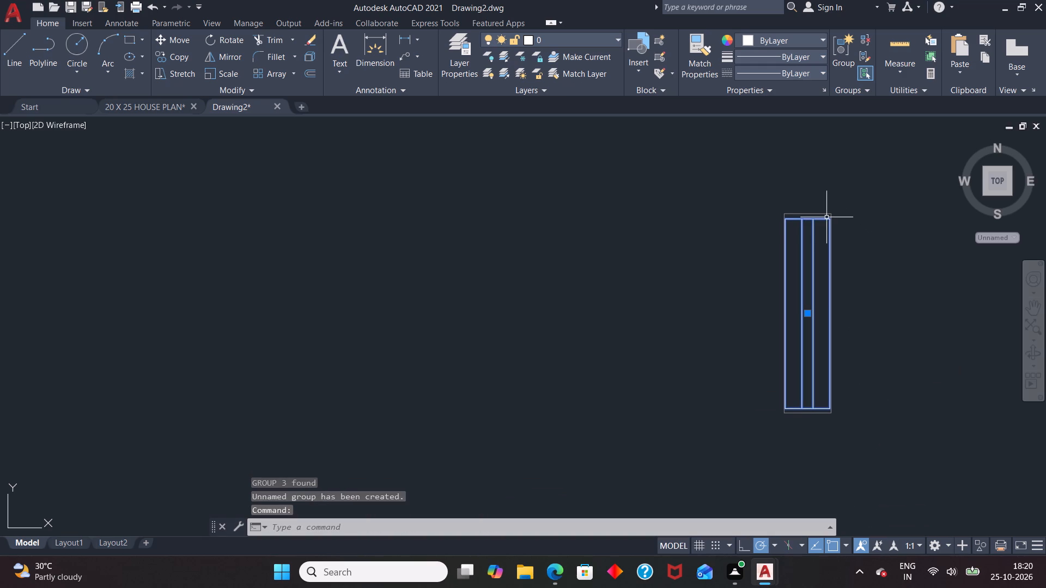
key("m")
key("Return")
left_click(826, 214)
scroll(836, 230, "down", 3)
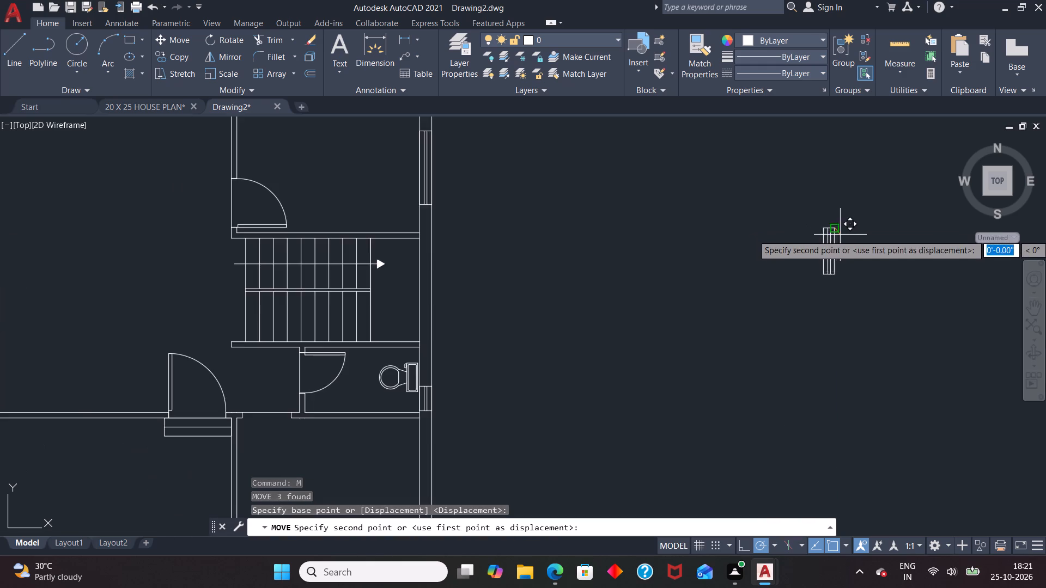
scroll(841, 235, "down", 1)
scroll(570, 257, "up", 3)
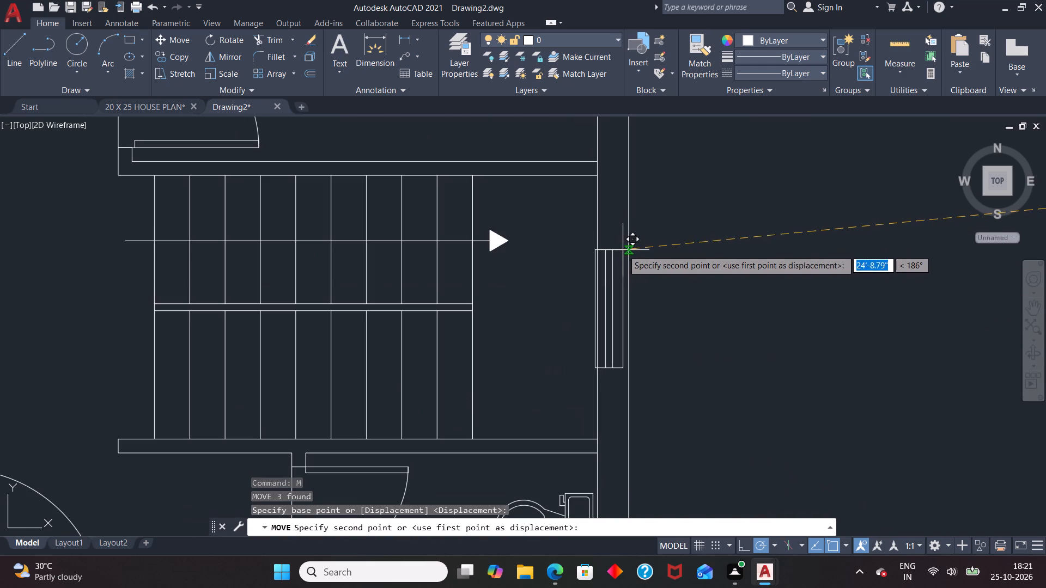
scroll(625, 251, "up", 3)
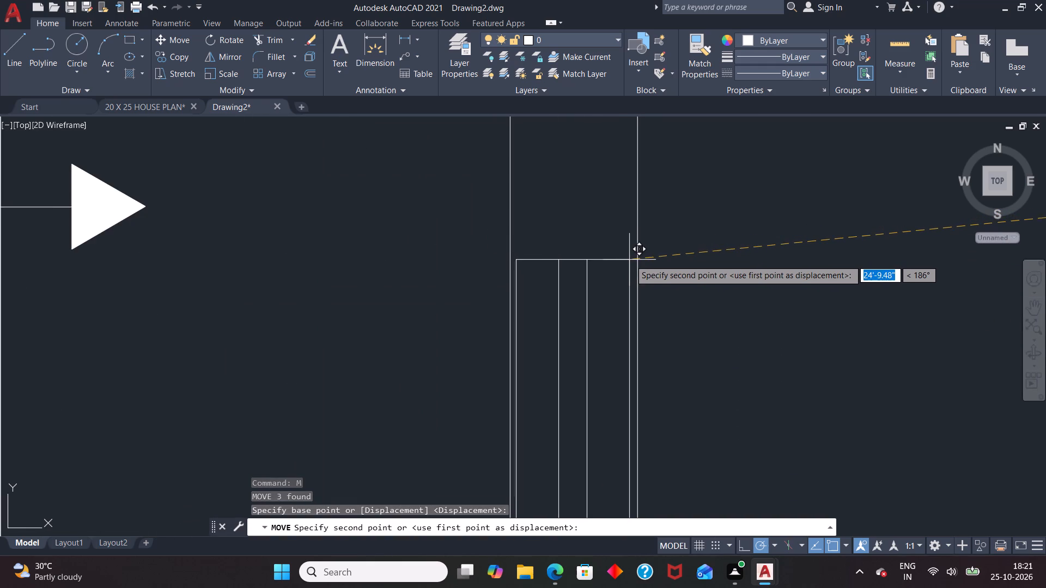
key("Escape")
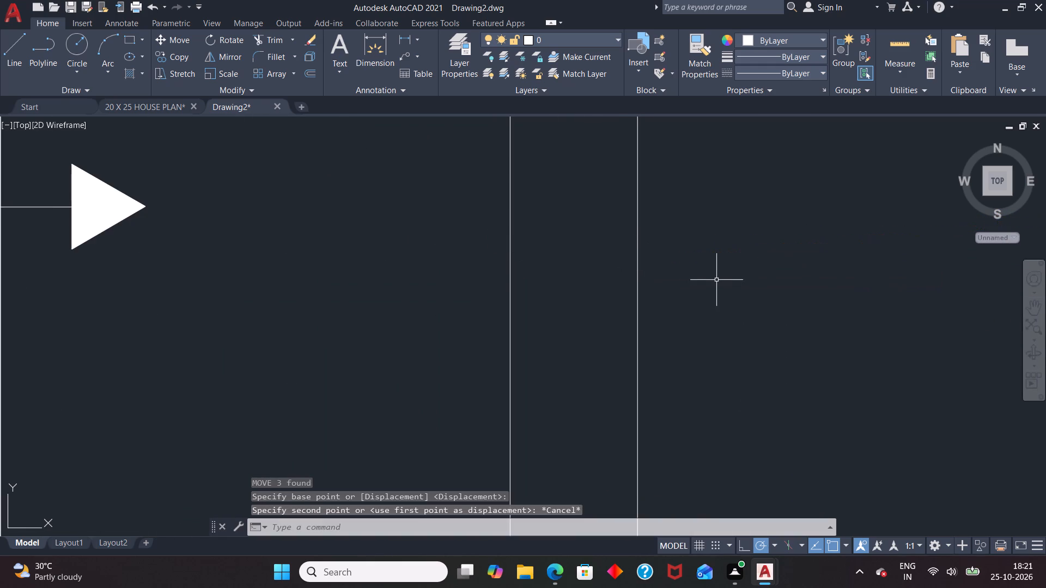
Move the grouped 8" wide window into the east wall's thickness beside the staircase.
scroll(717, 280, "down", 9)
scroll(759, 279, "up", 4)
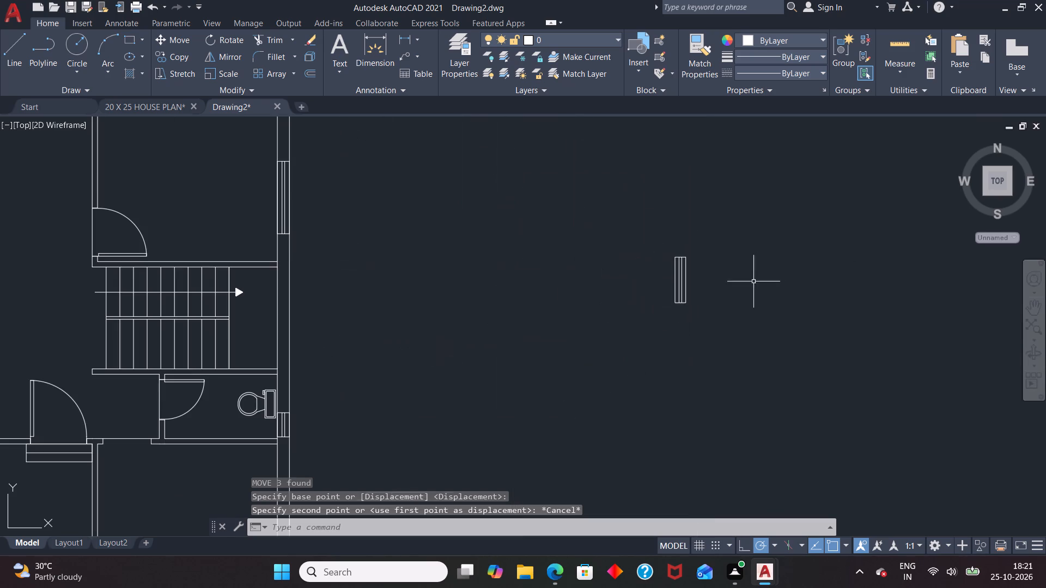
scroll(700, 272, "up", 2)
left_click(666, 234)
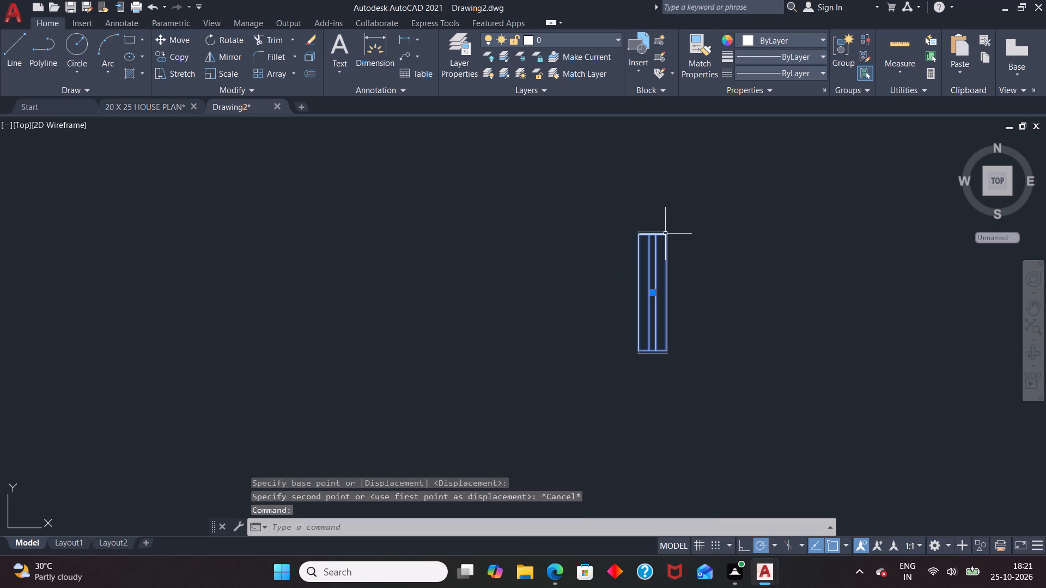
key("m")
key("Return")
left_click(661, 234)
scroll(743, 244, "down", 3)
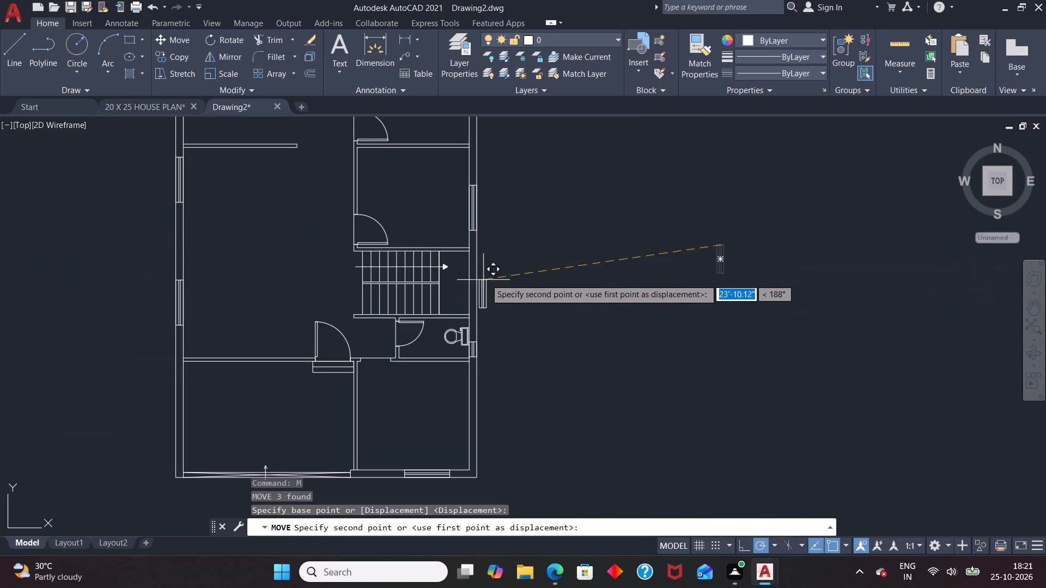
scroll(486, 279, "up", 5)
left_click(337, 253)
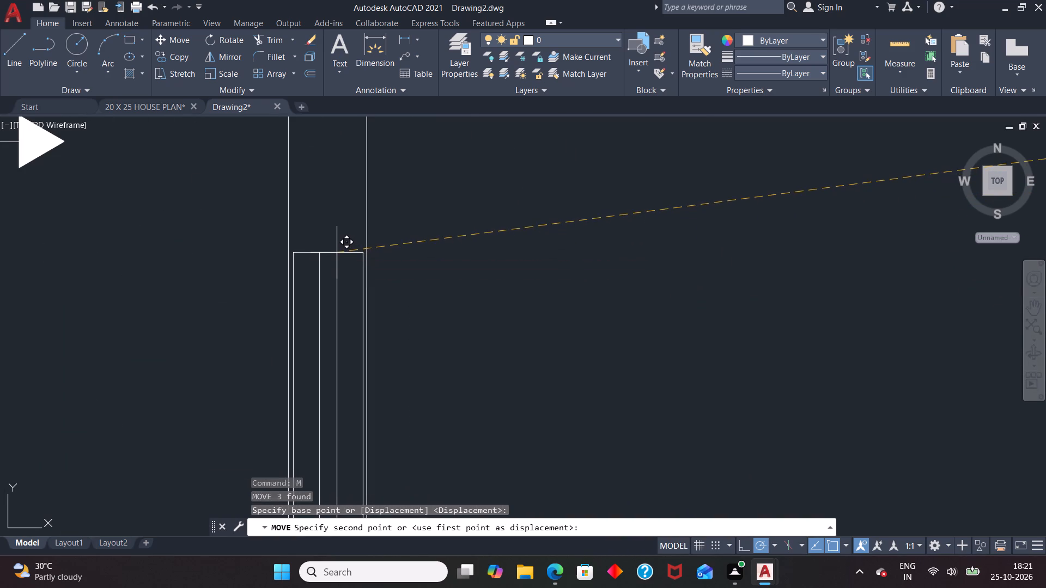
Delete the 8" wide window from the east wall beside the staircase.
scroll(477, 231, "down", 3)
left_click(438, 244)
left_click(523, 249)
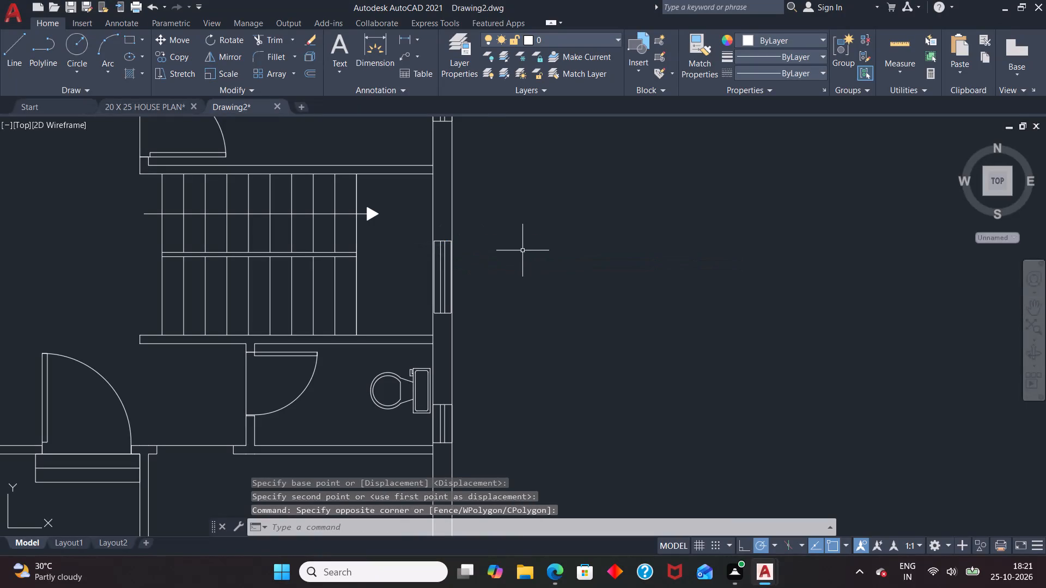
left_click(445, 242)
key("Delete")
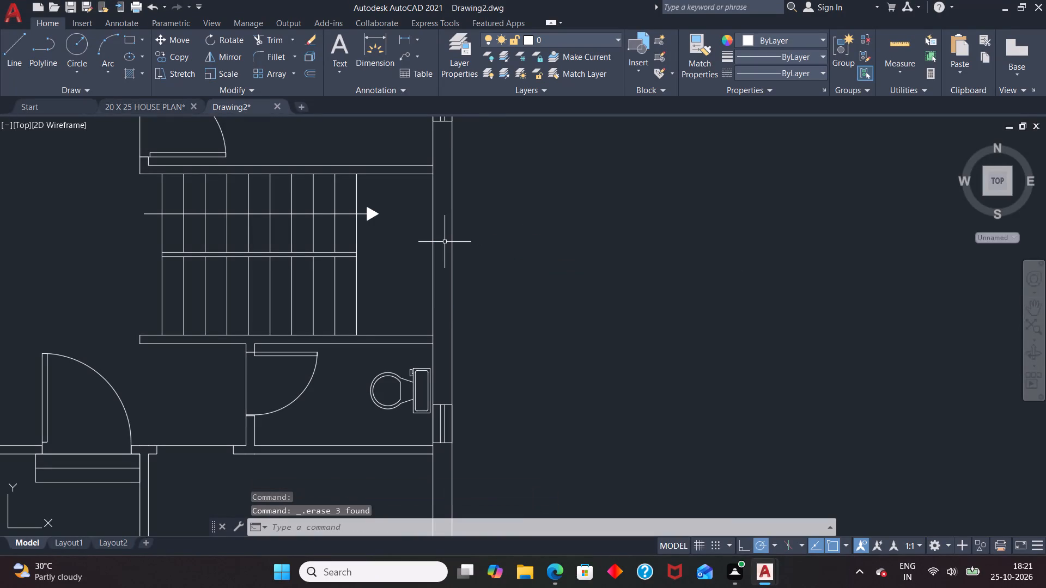
Draw an upright rectangle 9" wide and 34" high in the empty space east of the staircase.
type("REC")
key("Return")
left_click_drag(533, 223, 551, 242)
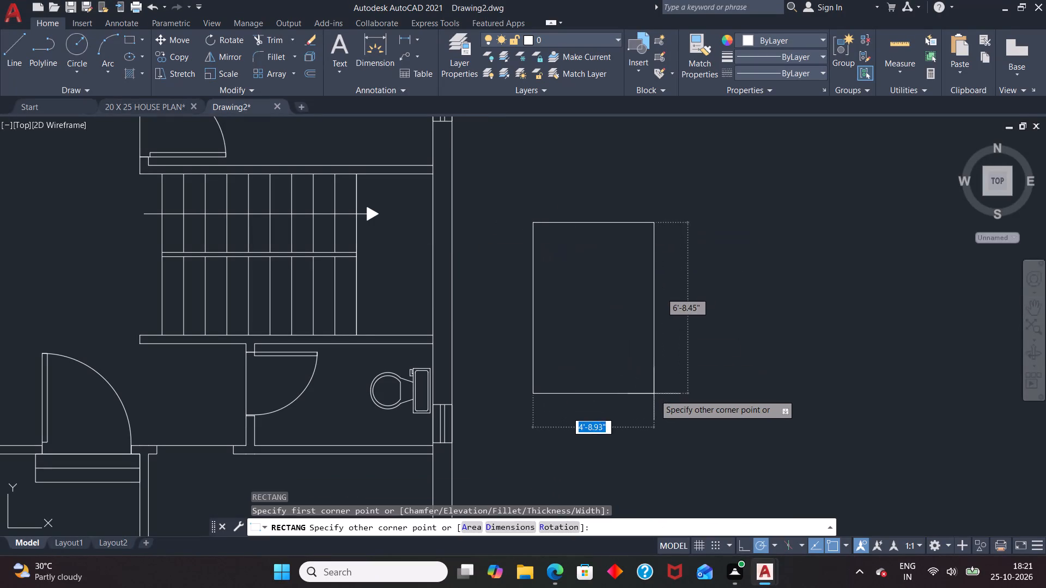
key("9")
key("Tab")
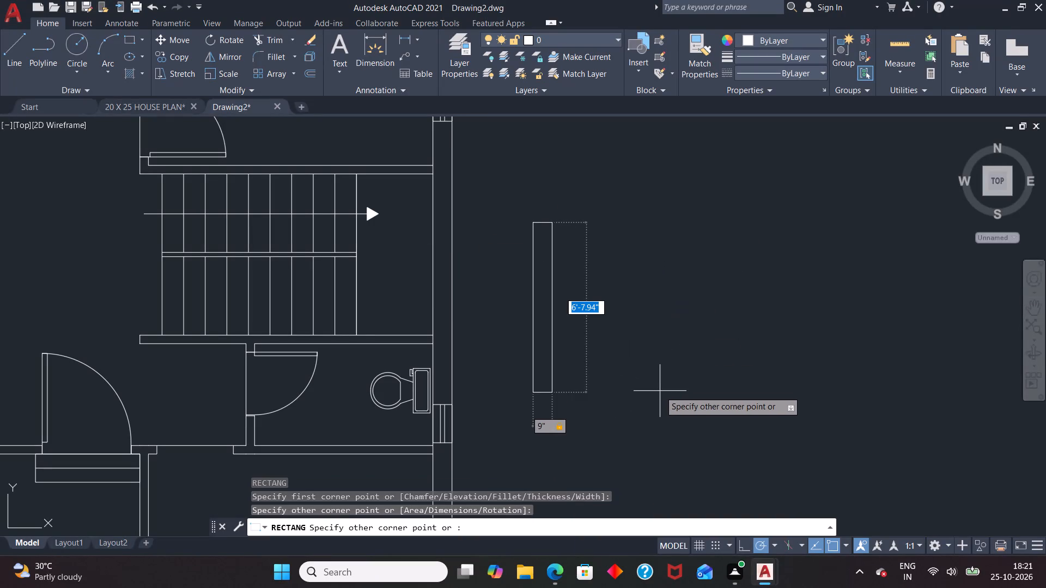
key("3")
key("4")
key("Return")
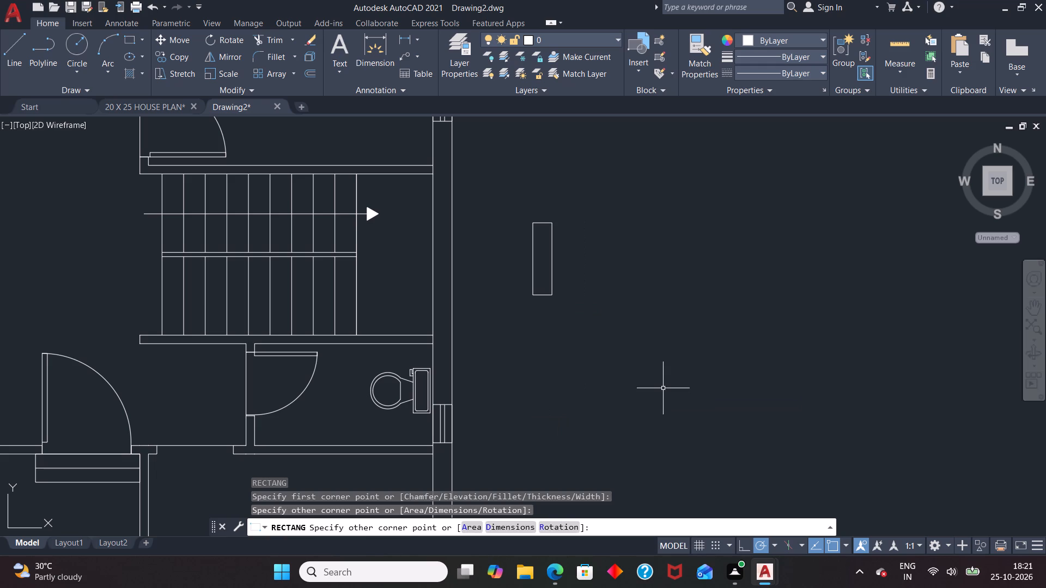
Draw a vertical centre line between the midpoints of the 9" by 34" rectangle's short sides.
key("l")
key("Return")
left_click(545, 226)
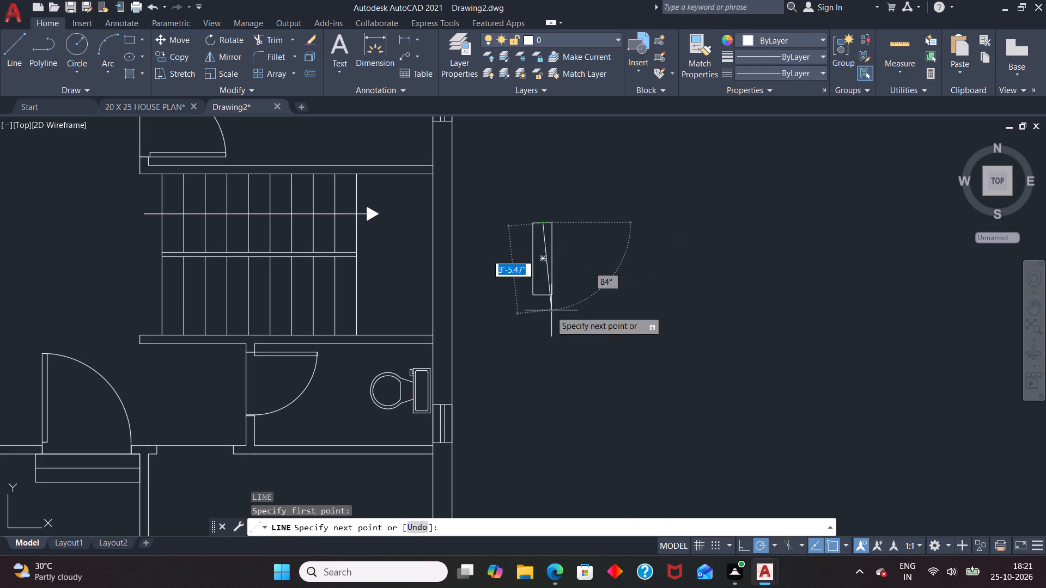
left_click(543, 293)
key("space")
Replace the 9" by 34" rectangle's centre line with two parallel lines offset 1" to each side of it.
type("O")
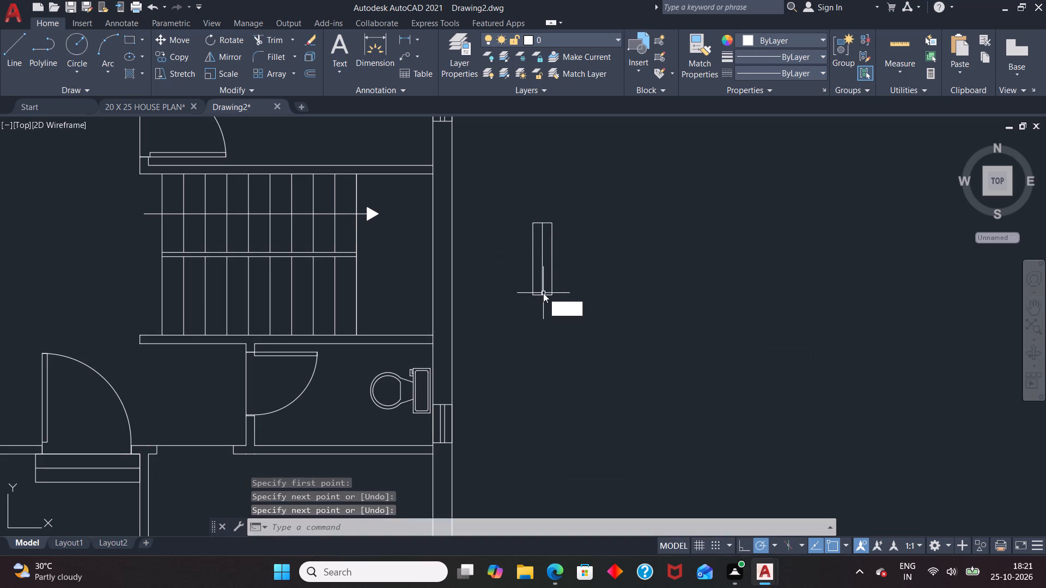
key("Return")
key("1")
key("Return")
left_click(543, 267)
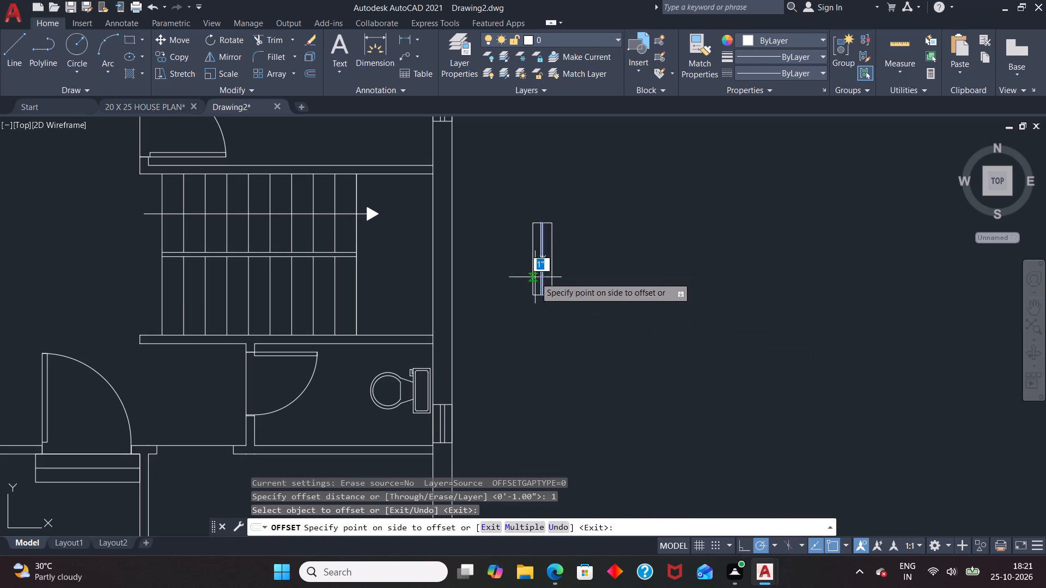
left_click(535, 277)
scroll(536, 275, "up", 3)
left_click(563, 267)
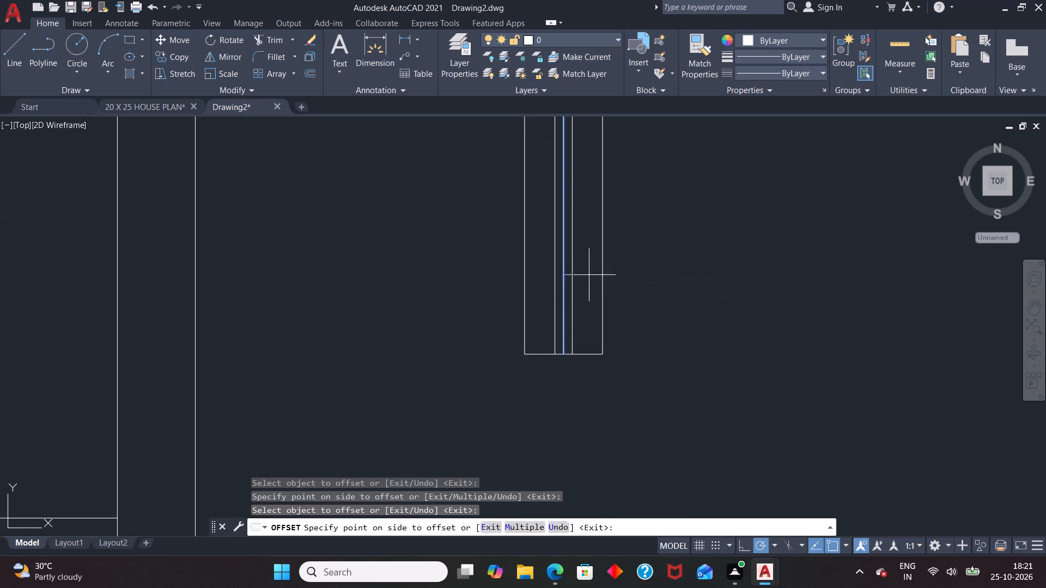
left_click(589, 275)
key("space")
left_click(563, 280)
key("Delete")
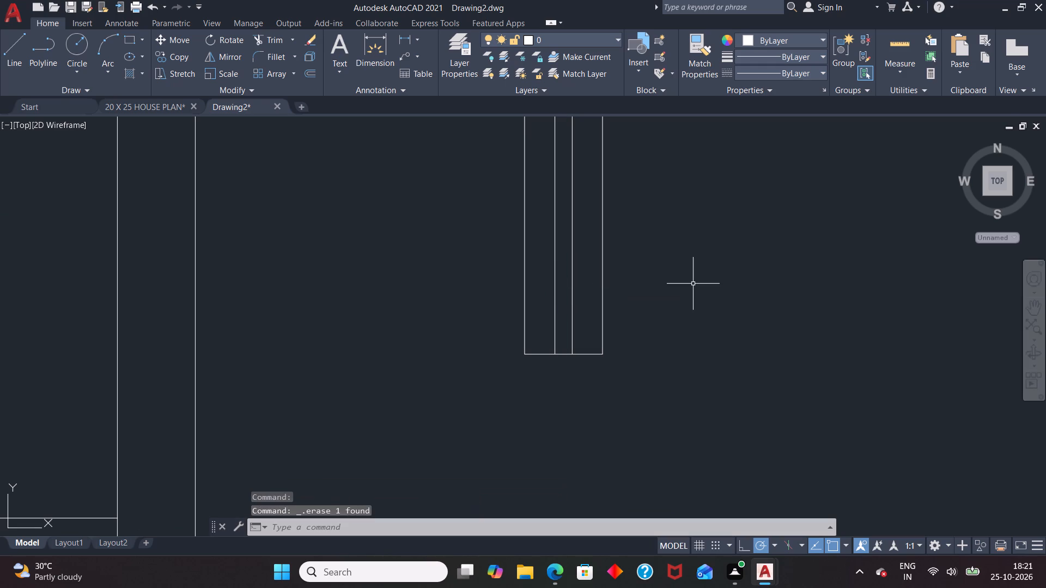
Group the 9" by 34" rectangle with its two inner parallel lines into one window object.
left_click_drag(709, 291, 482, 318)
key("g")
key("Return")
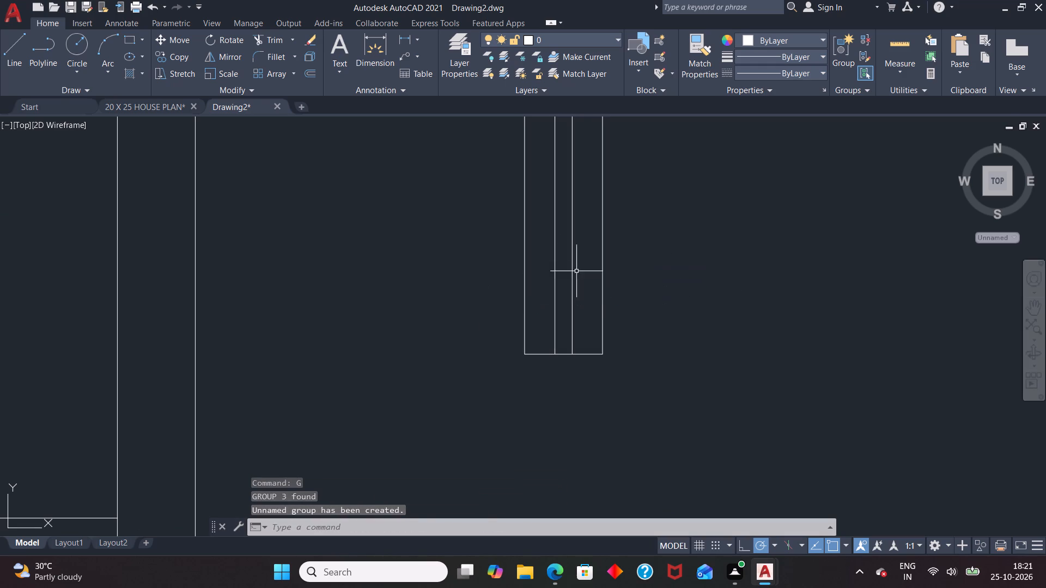
Move the grouped 9" by 34" window by its northeast corner onto the east wall's outer face beside the staircase.
scroll(625, 379, "down", 2)
left_click(614, 254)
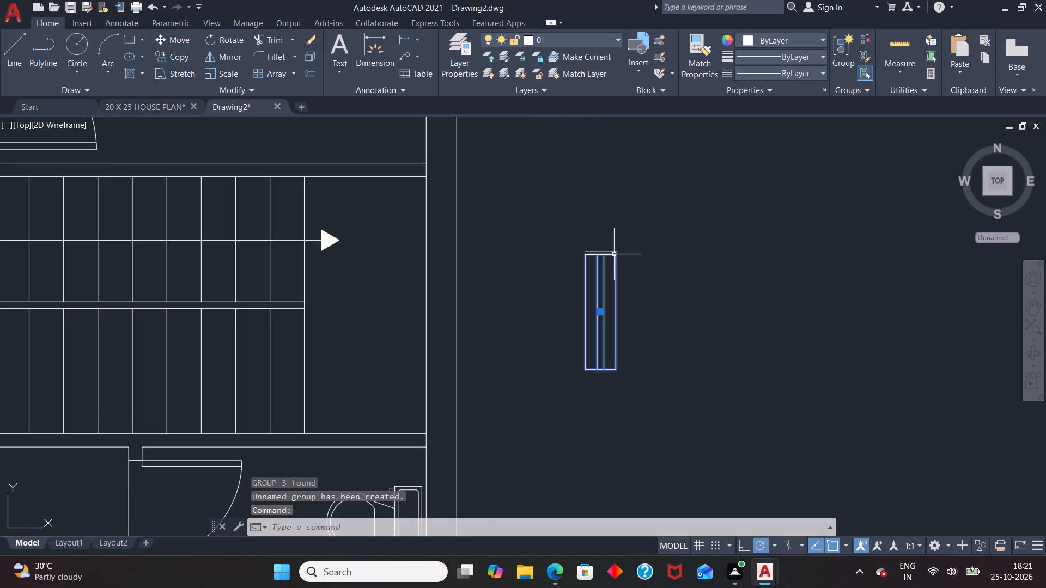
key("m")
key("Return")
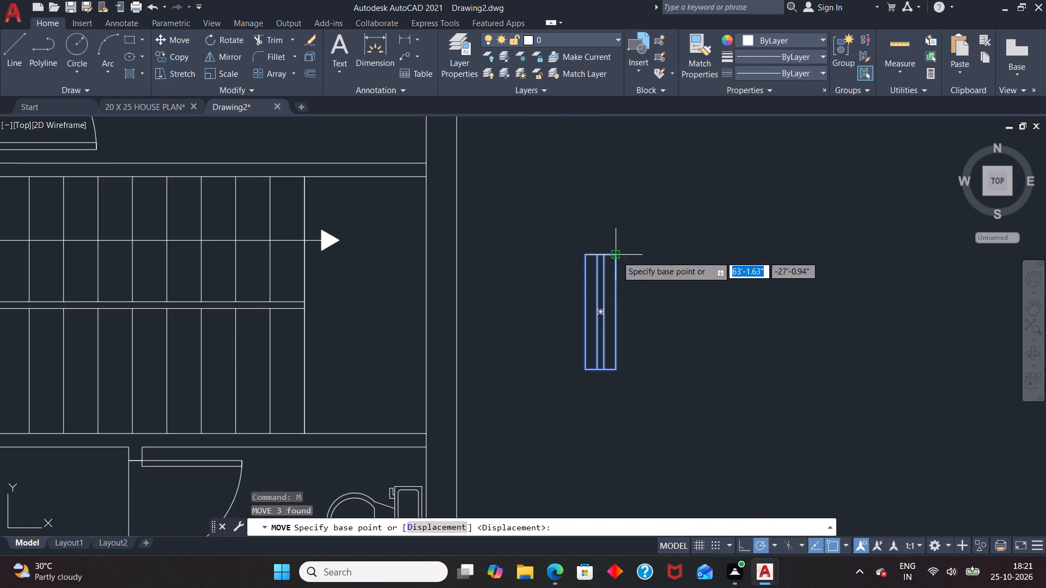
left_click(617, 255)
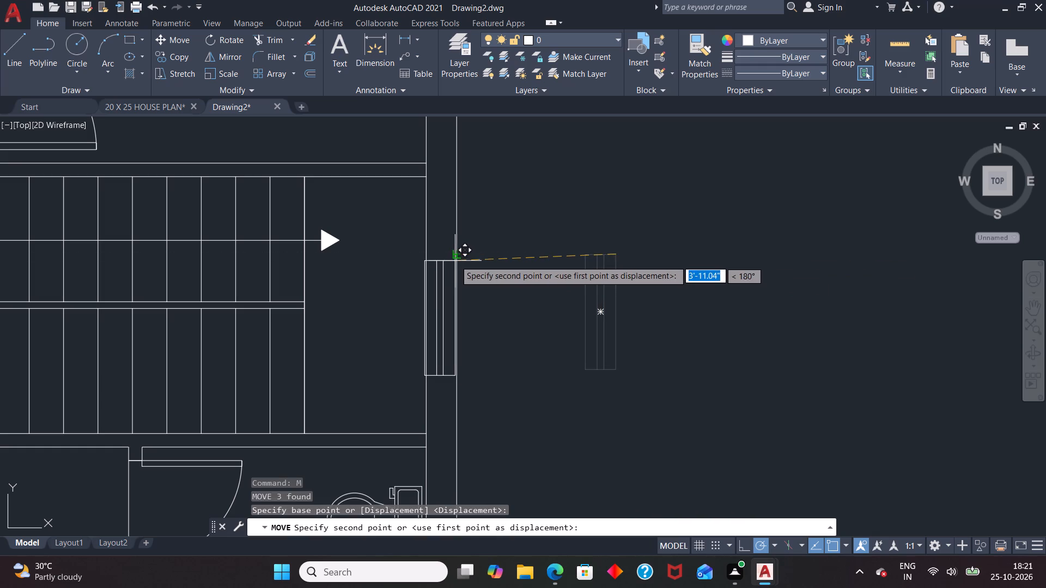
left_click(458, 257)
scroll(706, 282, "down", 3)
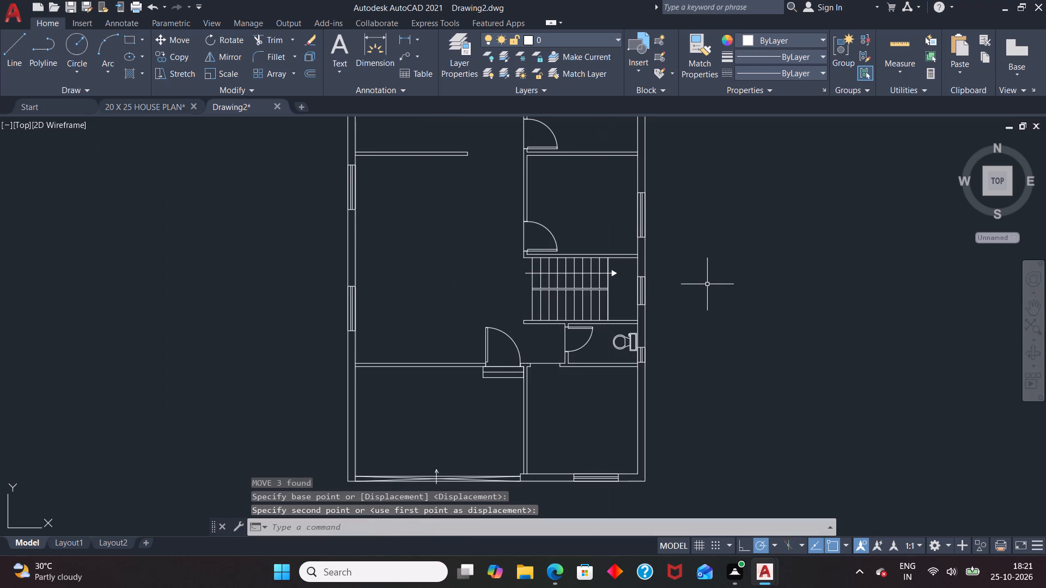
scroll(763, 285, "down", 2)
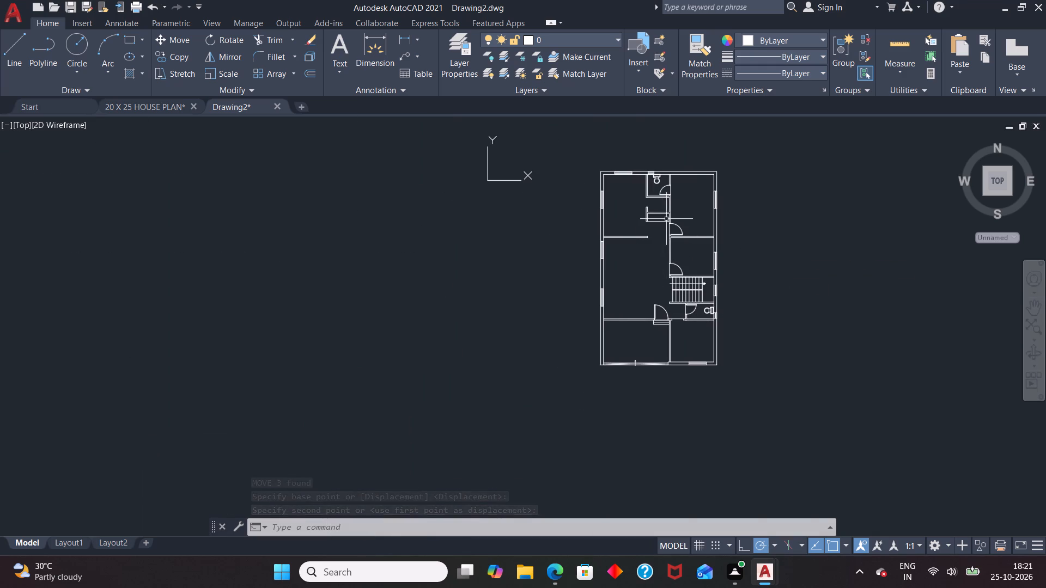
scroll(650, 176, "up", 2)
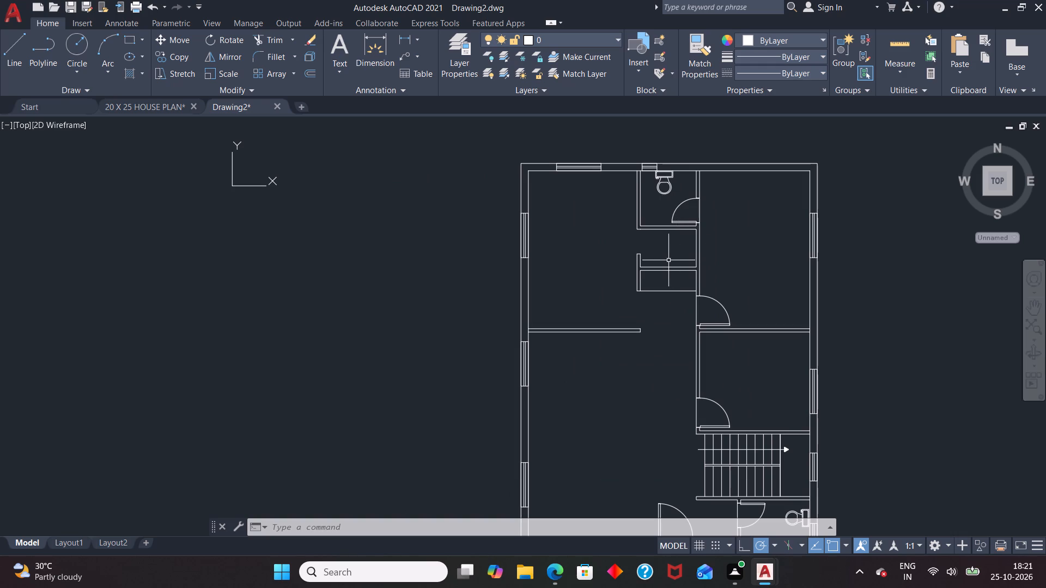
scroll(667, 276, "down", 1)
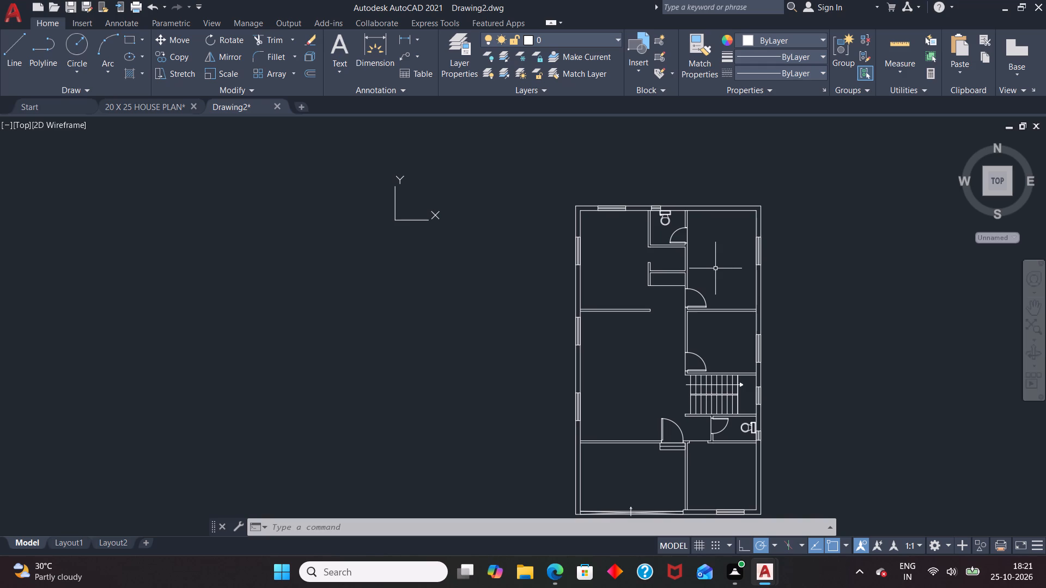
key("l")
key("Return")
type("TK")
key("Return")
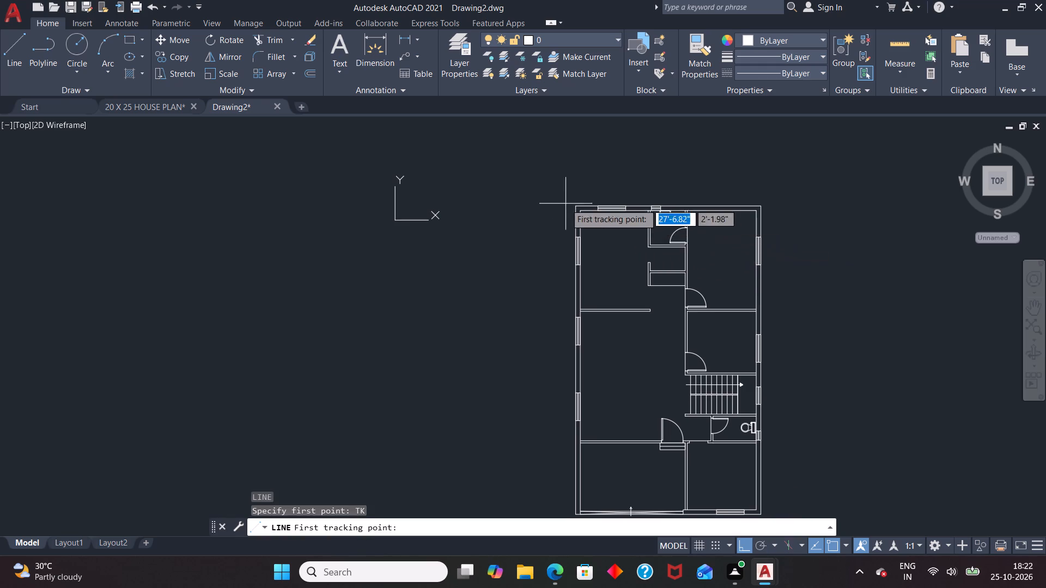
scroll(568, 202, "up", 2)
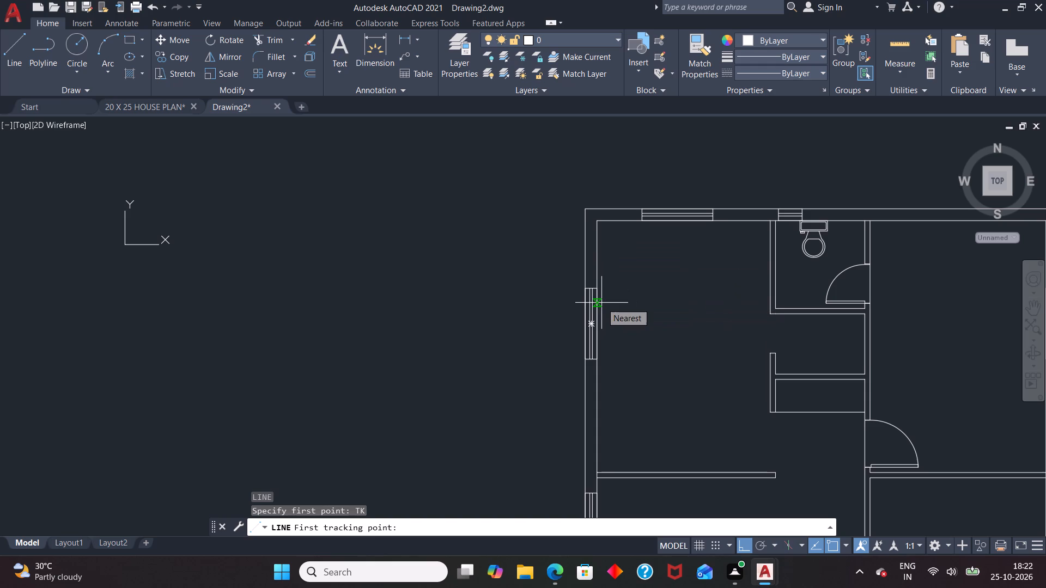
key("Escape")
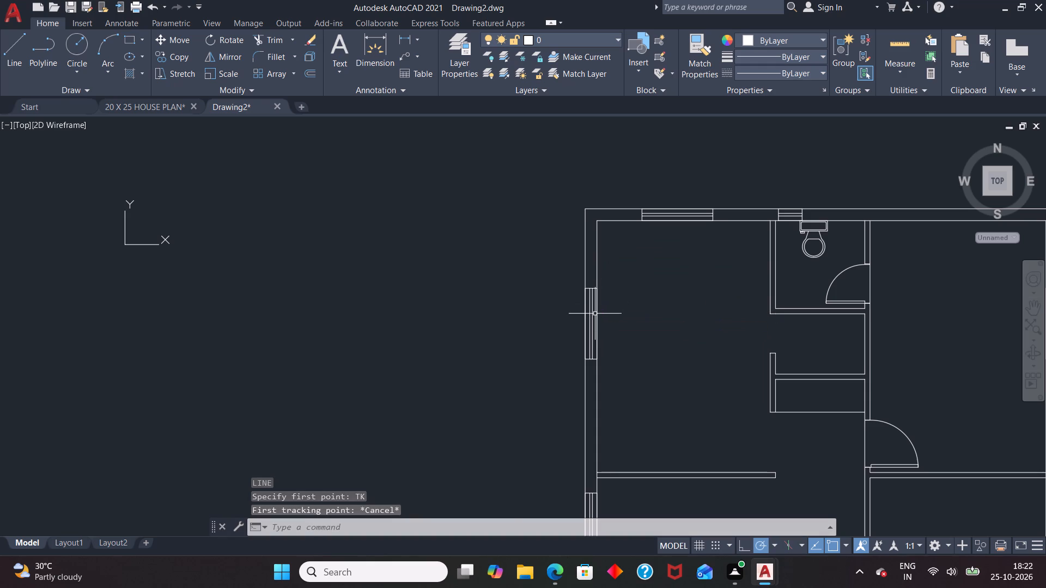
Move the northwest room's west-wall window about 1' south along the wall.
left_click(595, 314)
left_click(589, 312)
key("m")
key("Return")
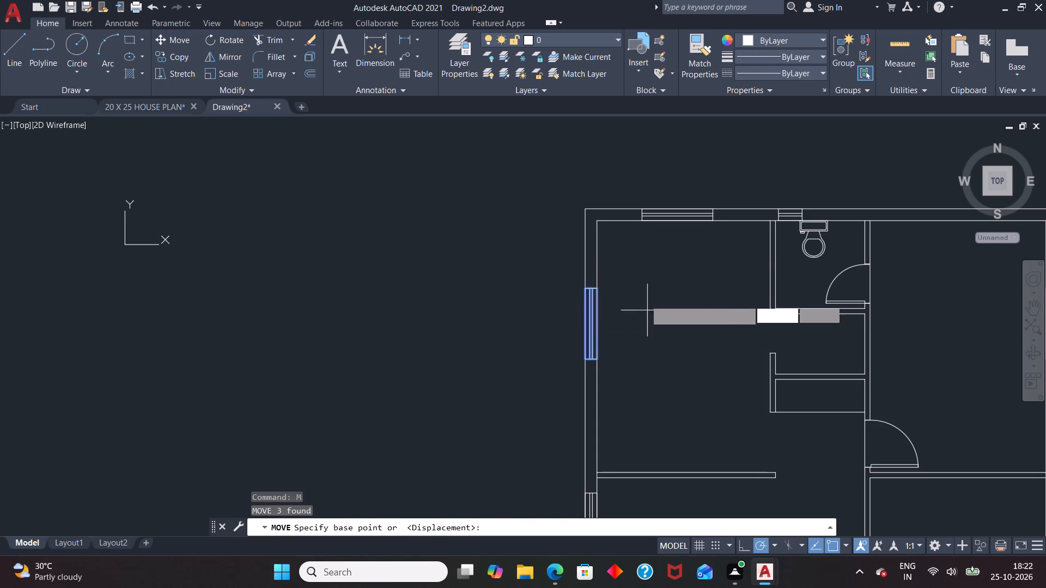
left_click(600, 290)
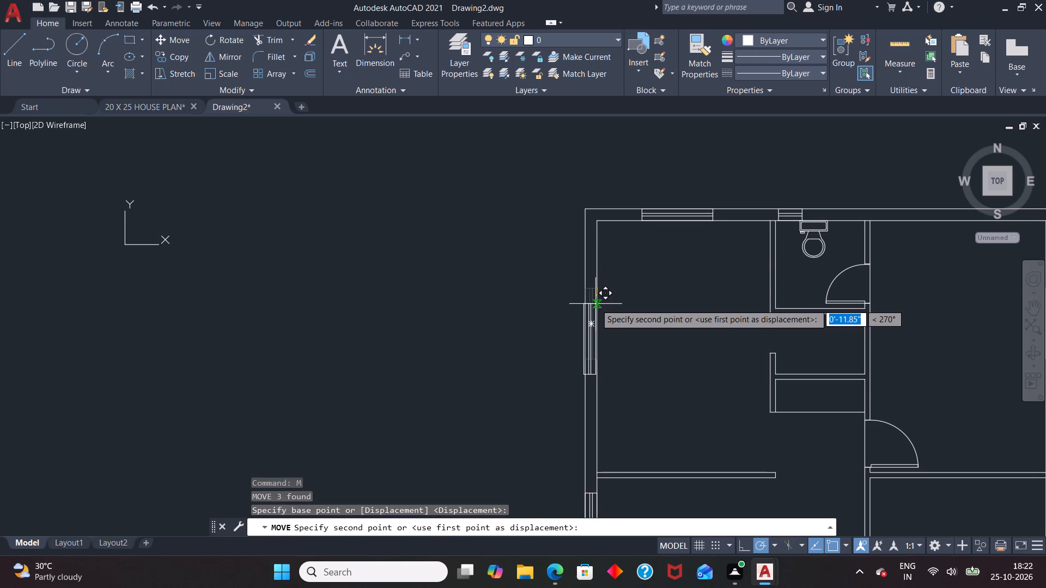
left_click(597, 304)
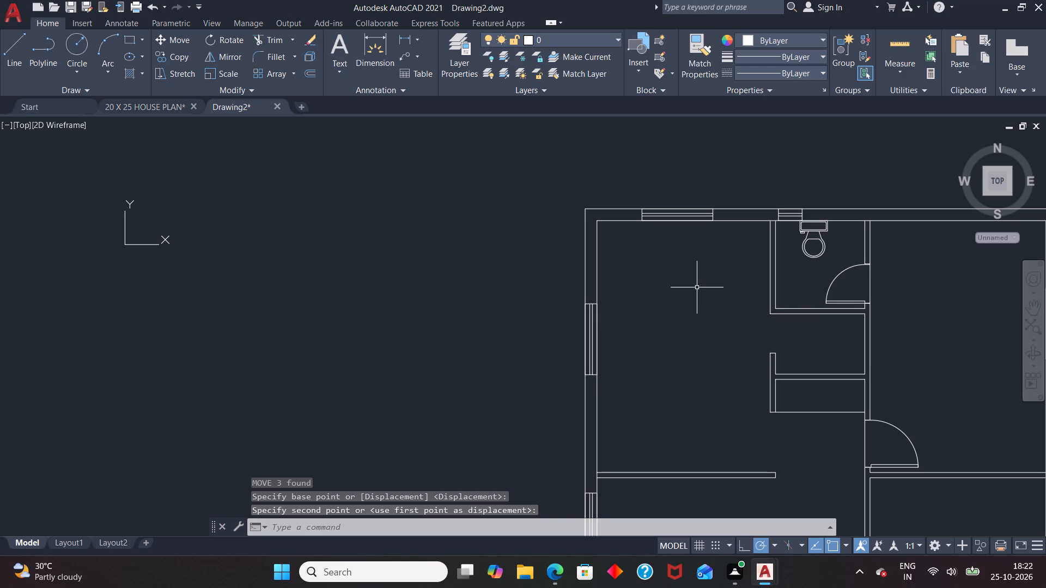
Move the northwest room's west-wall window a further 3' or so south along the wall.
scroll(665, 296, "down", 1)
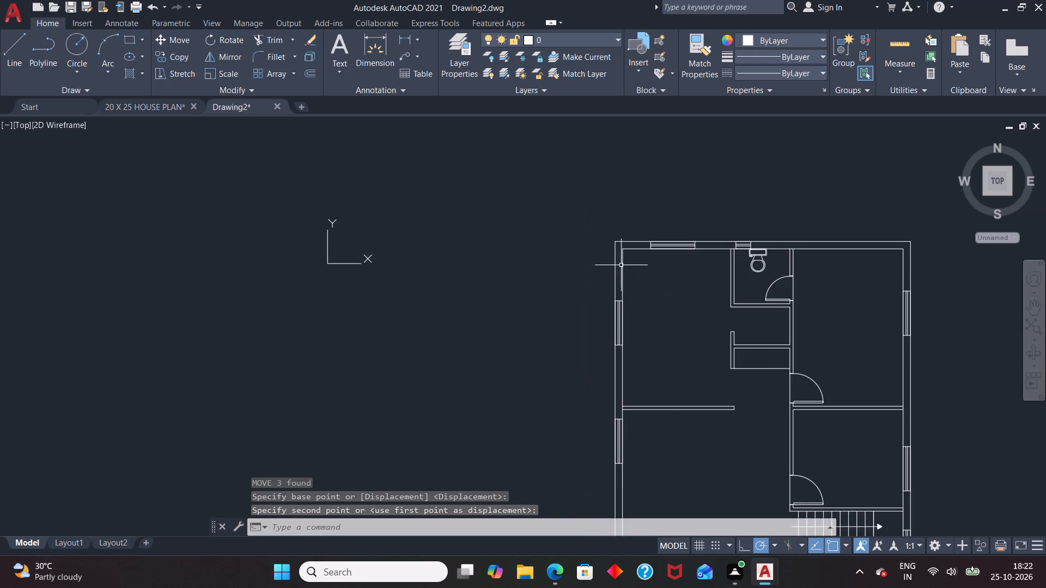
scroll(621, 265, "down", 2)
scroll(610, 287, "up", 2)
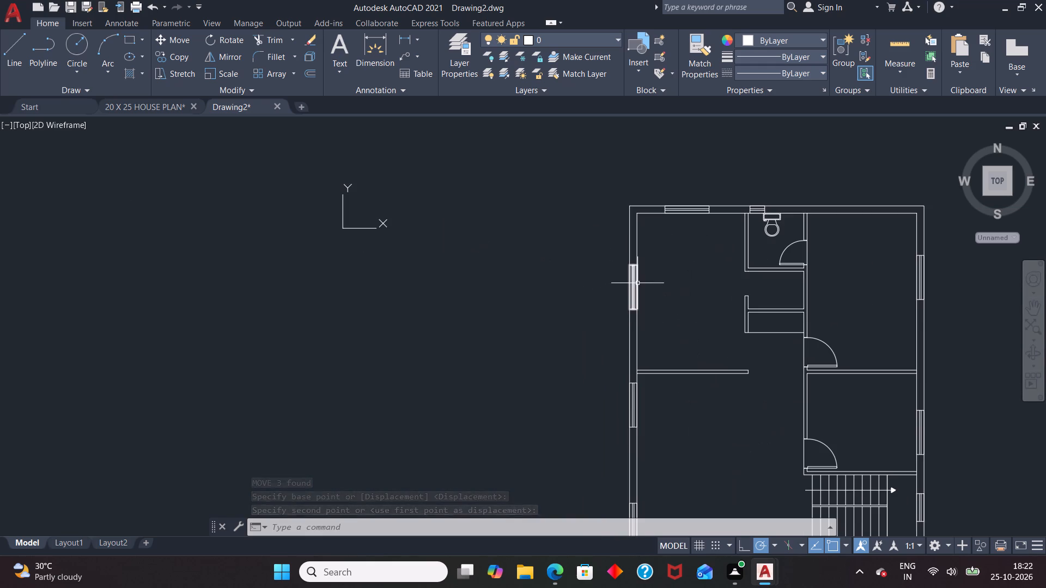
left_click(637, 283)
key("m")
key("Return")
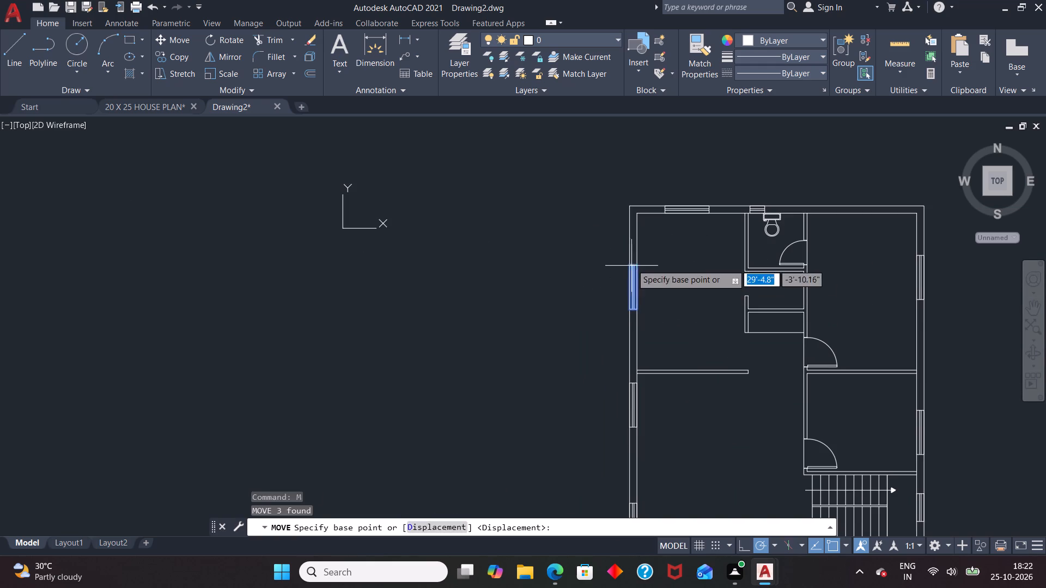
left_click(632, 263)
scroll(645, 298, "up", 3)
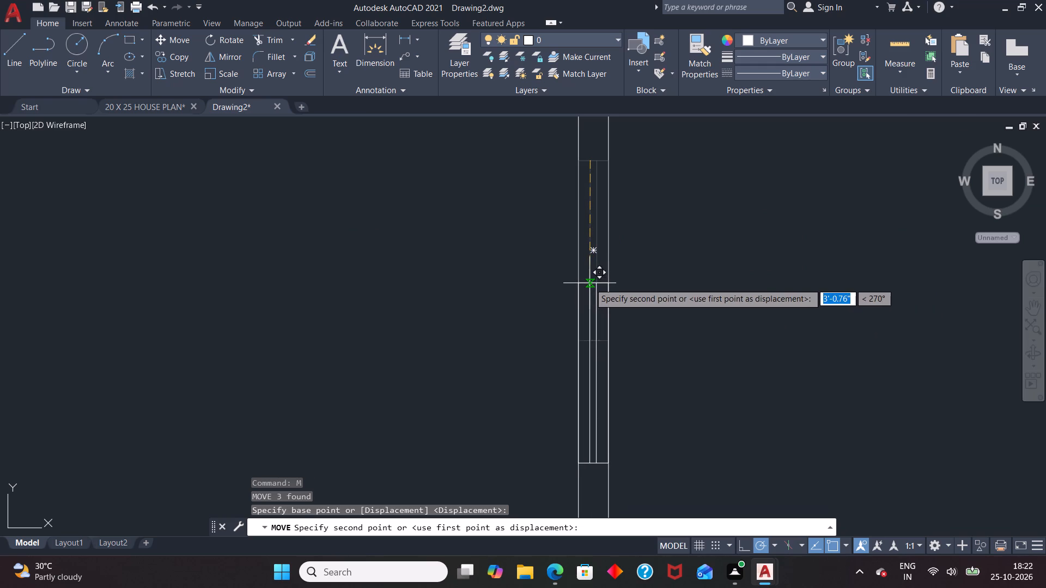
left_click(589, 283)
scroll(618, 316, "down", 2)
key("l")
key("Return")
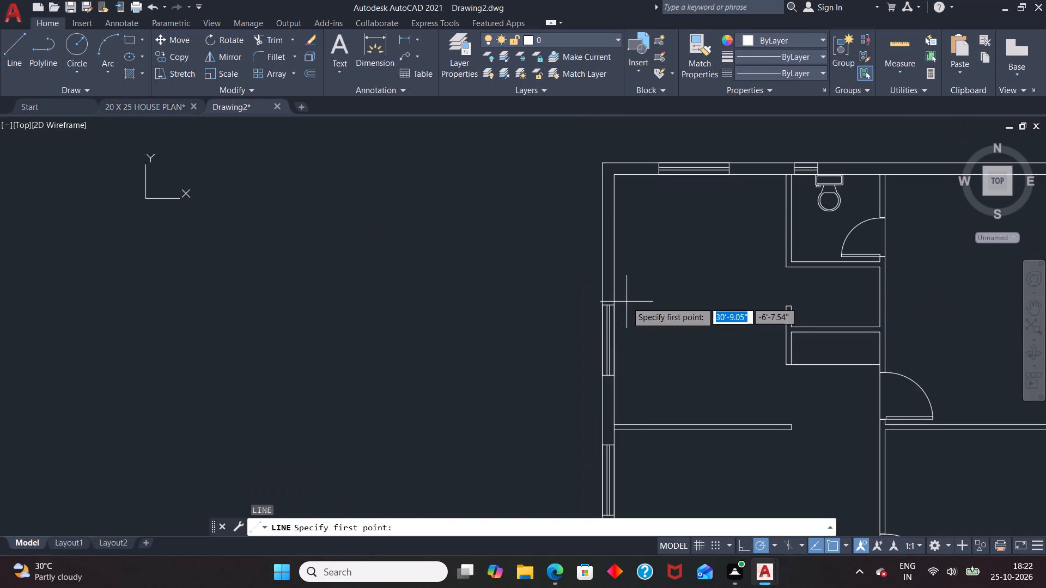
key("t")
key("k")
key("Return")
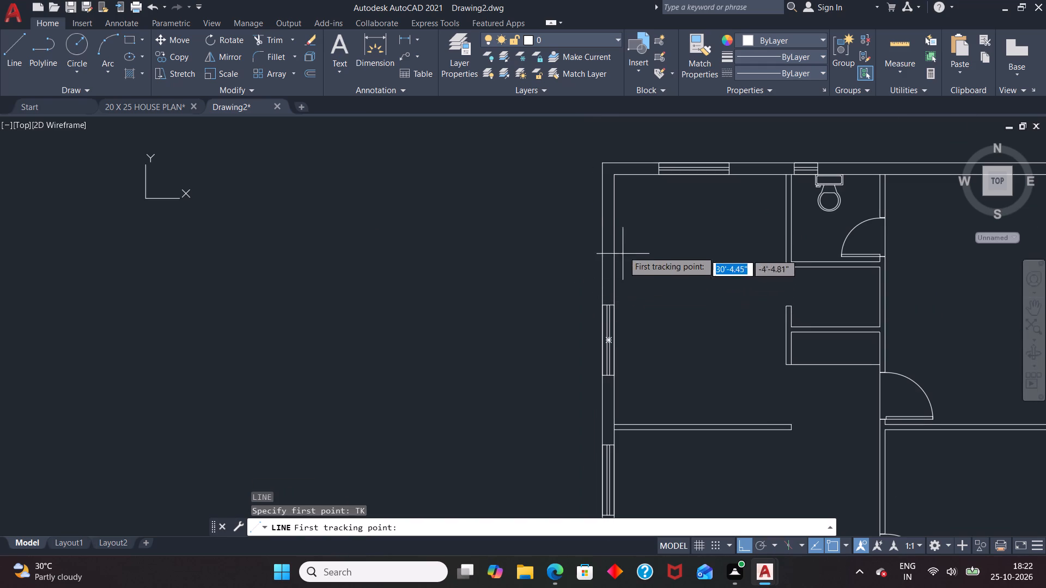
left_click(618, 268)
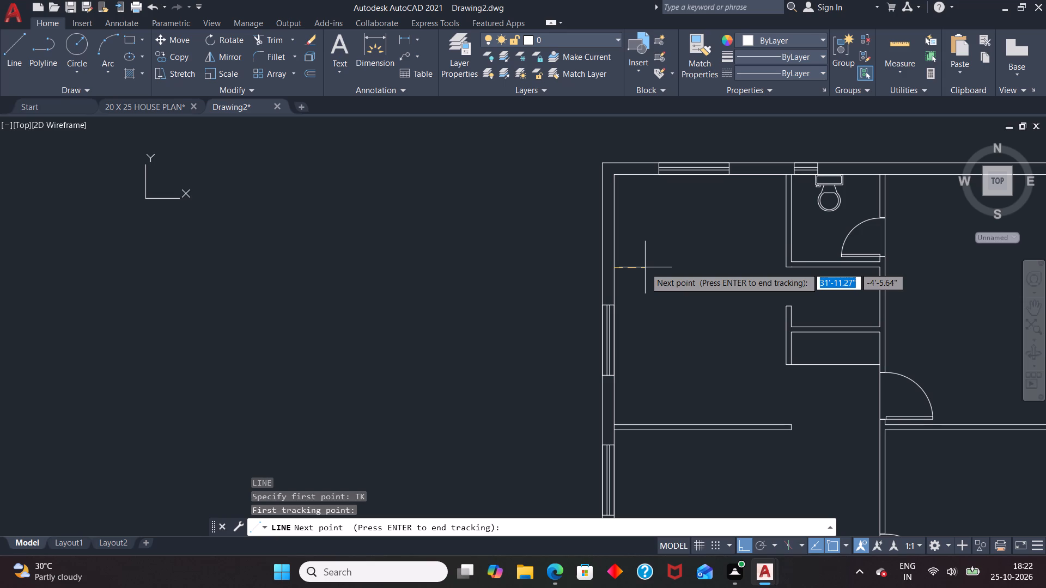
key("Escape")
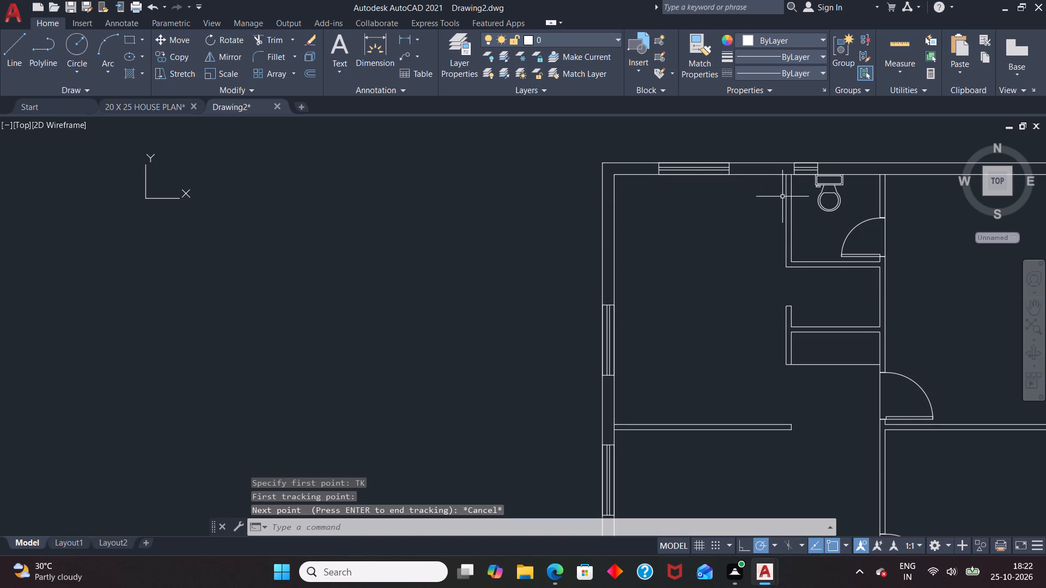
Draw a horizontal line across the northwest room from the toilet wall to the west wall, 2' south of the north wall's inner face.
key("l")
key("Return")
type("TK")
key("Return")
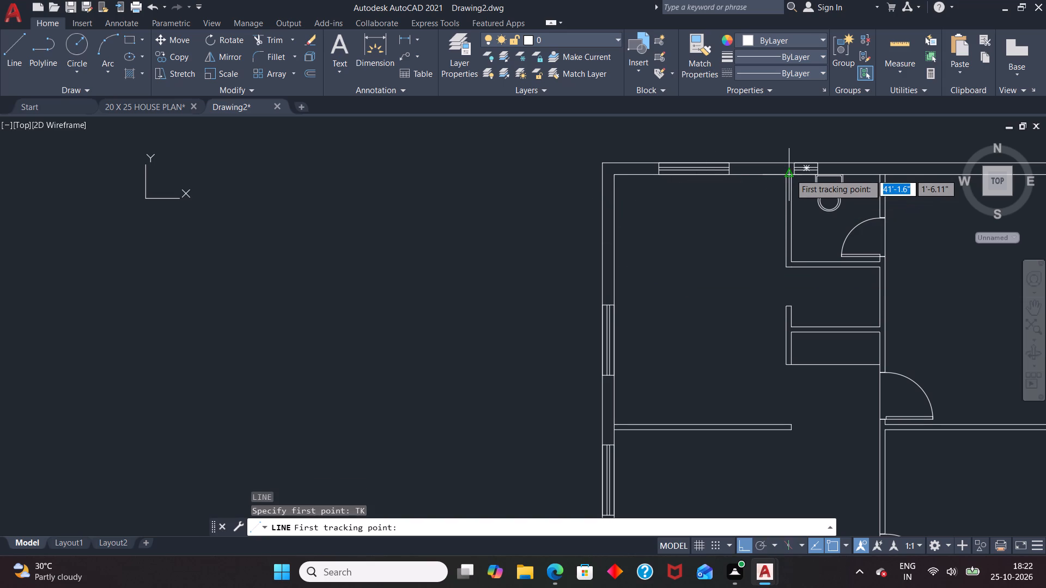
left_click(784, 174)
key("2")
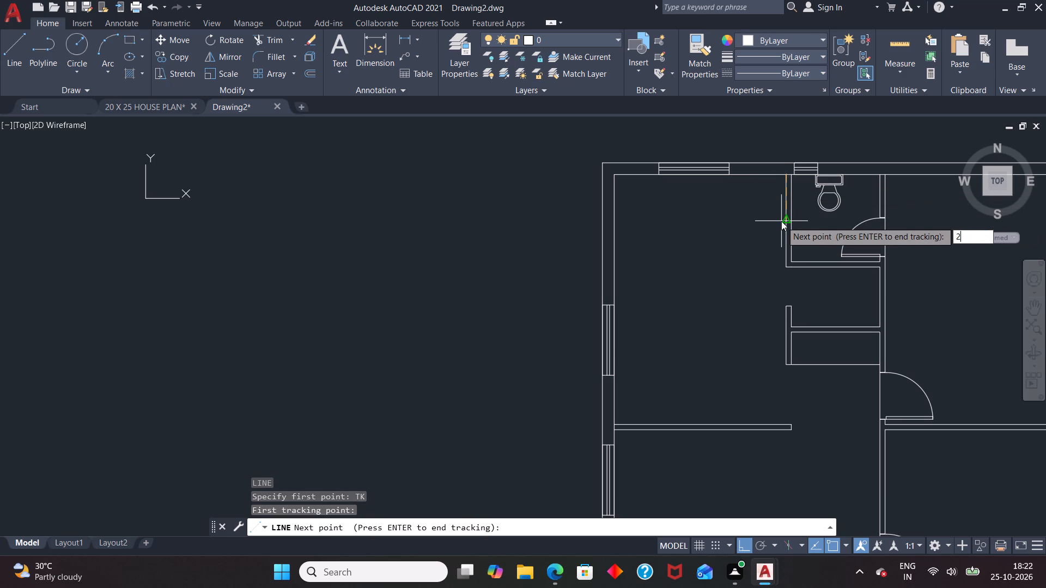
key("apostrophe")
key("Return")
key("Return")
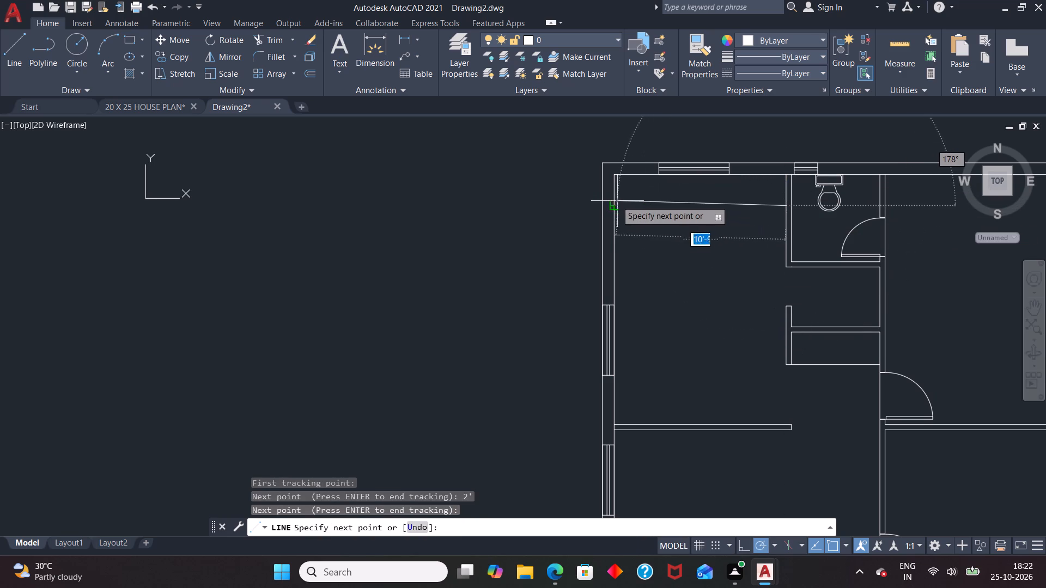
left_click(616, 207)
key("space")
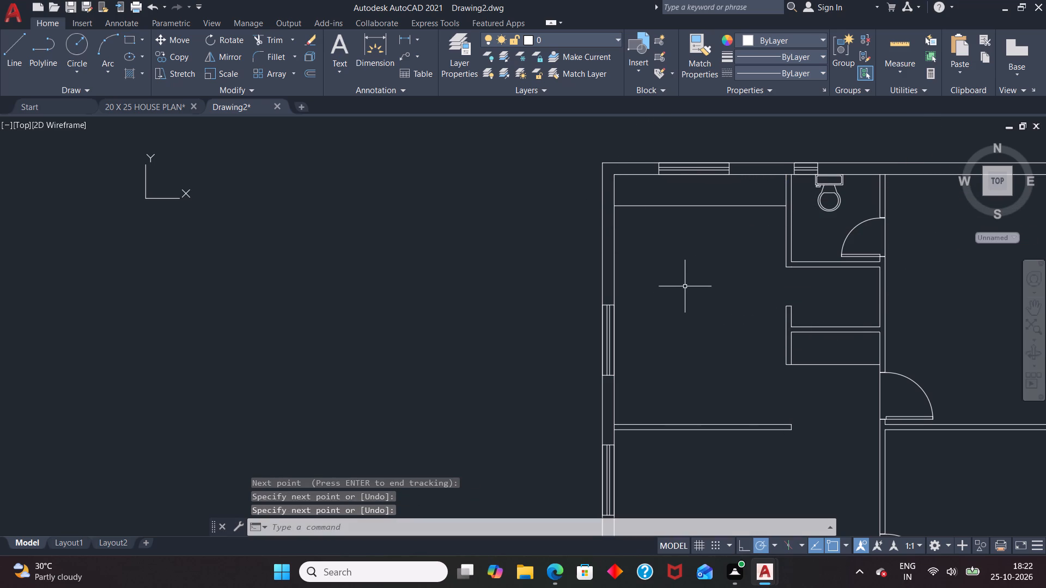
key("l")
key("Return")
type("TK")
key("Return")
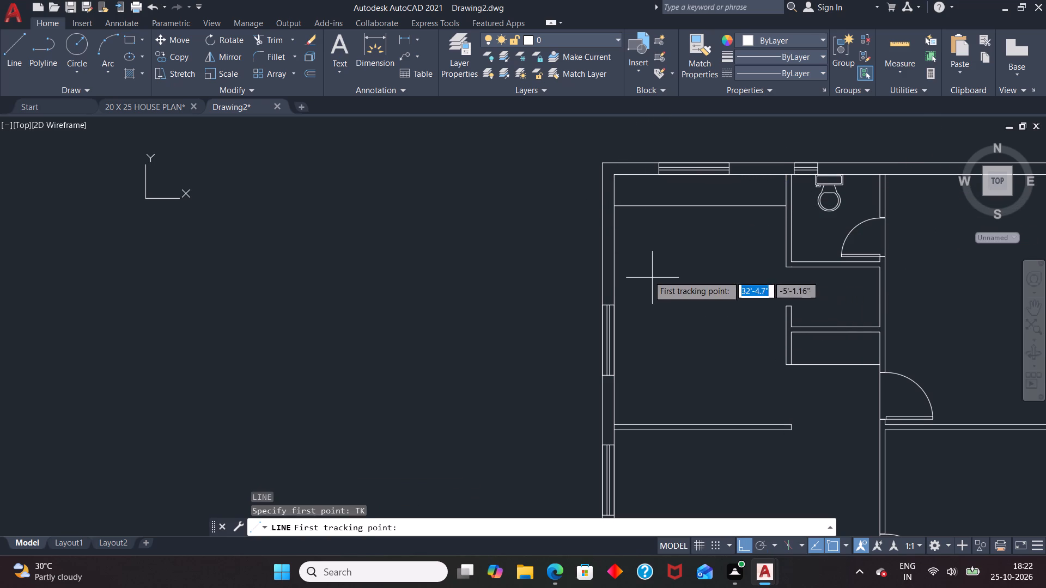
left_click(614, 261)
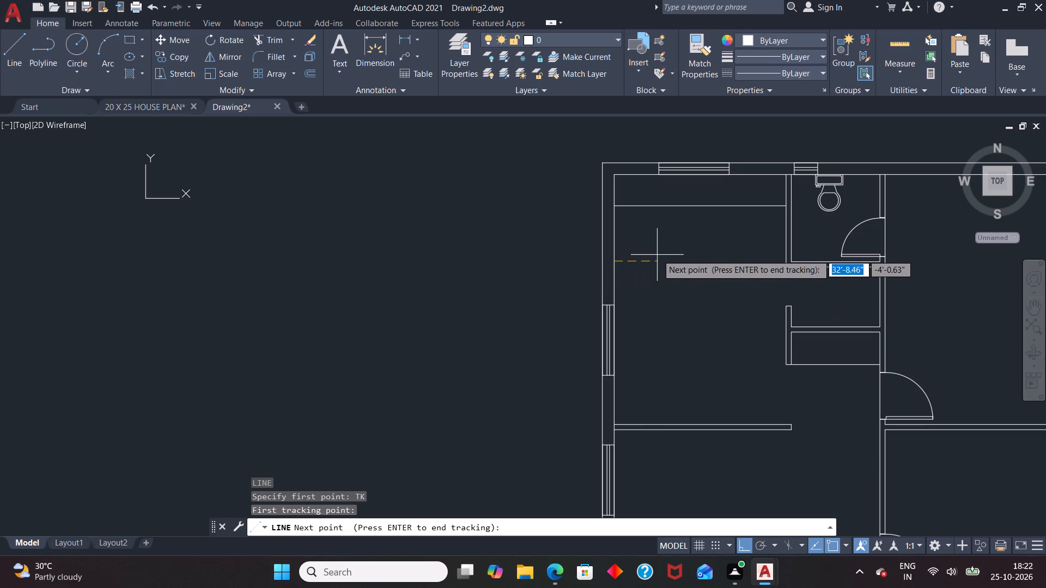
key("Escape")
Draw a 2' line east from the west wall's inner face north of its window, continuing vertically up to the horizontal counter line.
key("l")
key("Return")
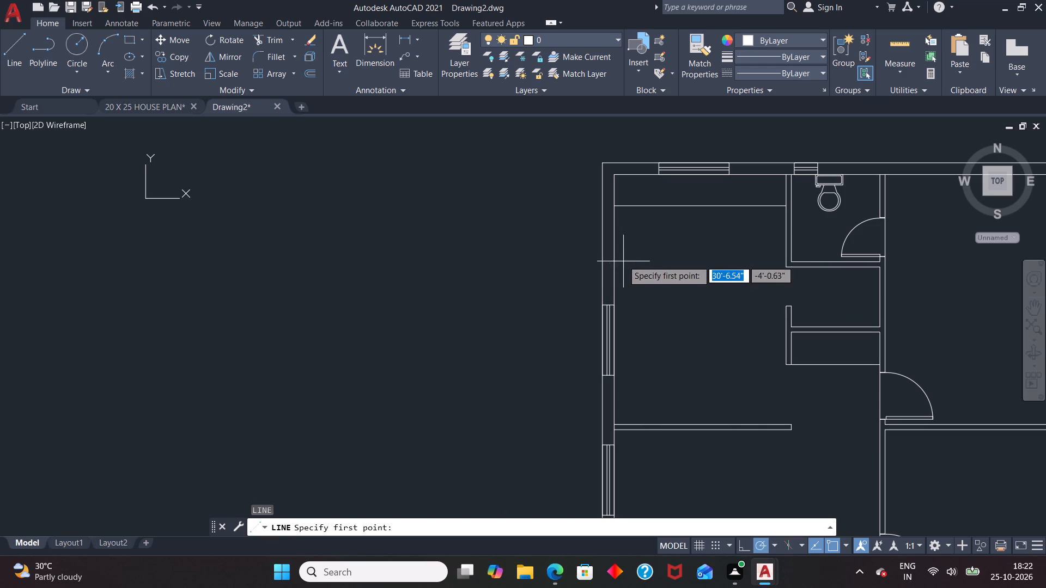
left_click_drag(615, 258, 619, 258)
key("2")
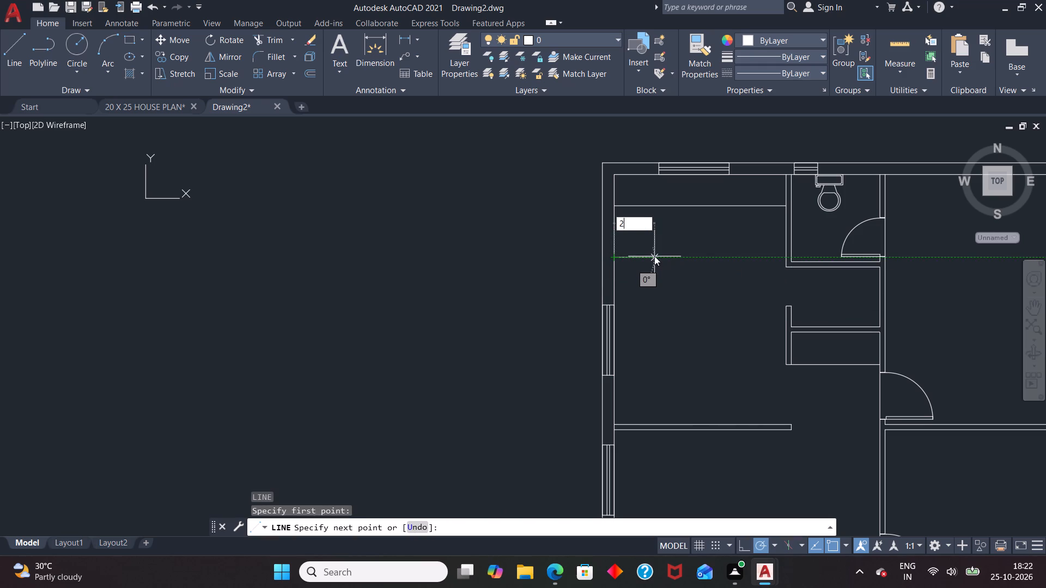
key("apostrophe")
key("Return")
left_click(643, 202)
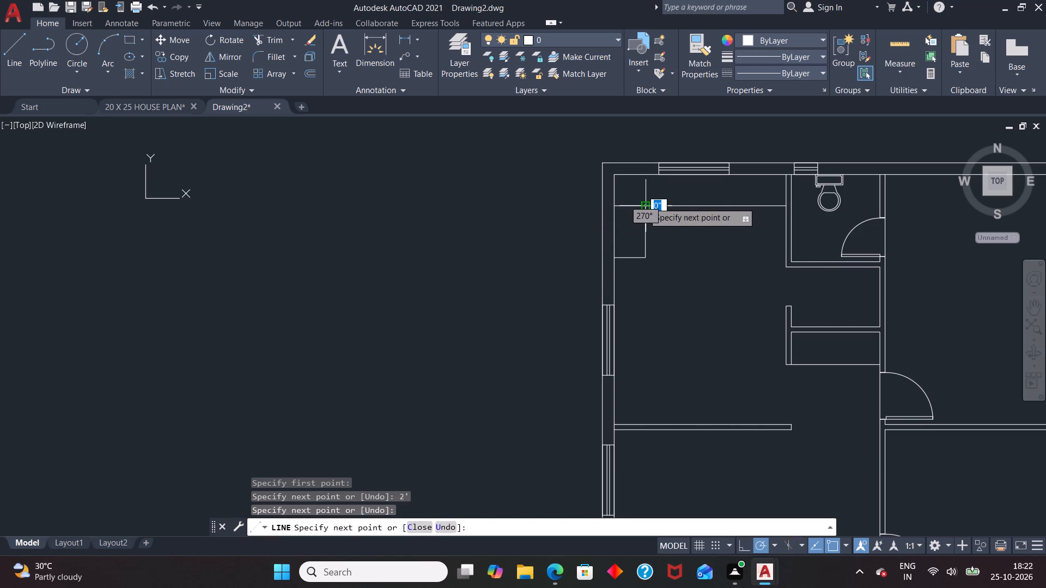
key("space")
Trim the horizontal counter line between the west wall and the new vertical line to leave an L-shaped counter outline.
key("t")
key("r")
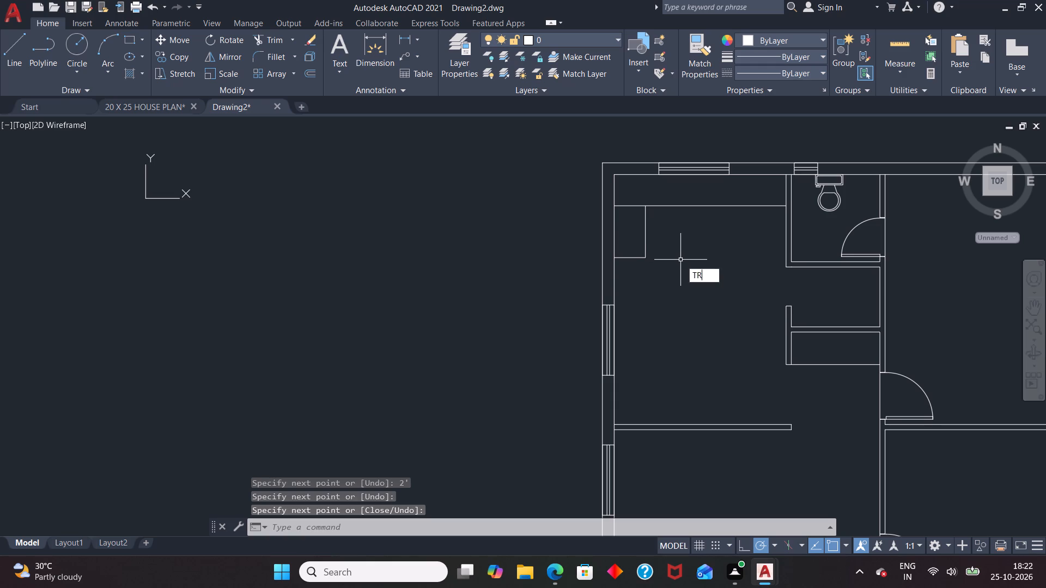
key("Return")
key("Return")
left_click(635, 206)
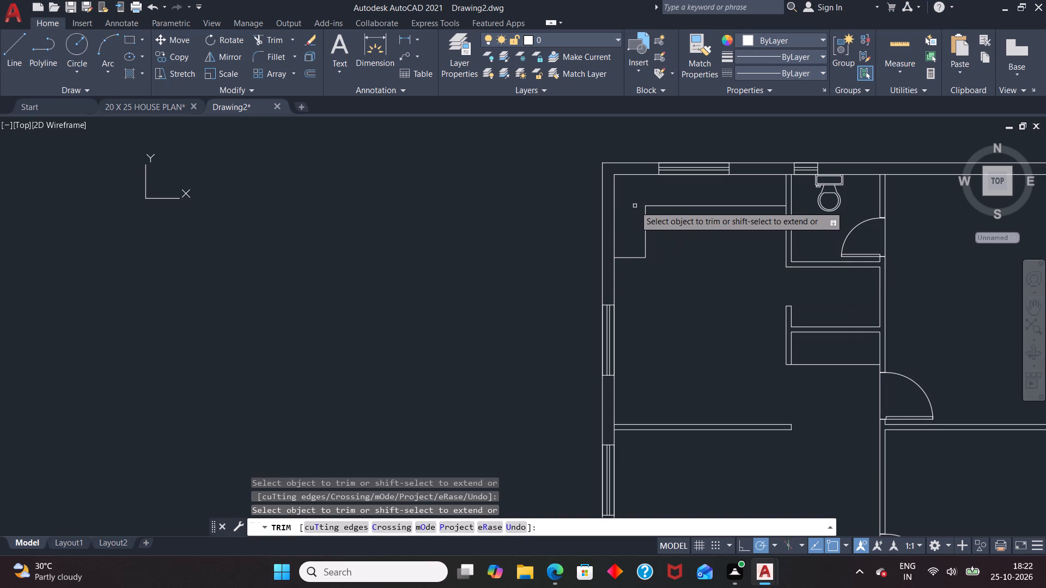
key("Escape")
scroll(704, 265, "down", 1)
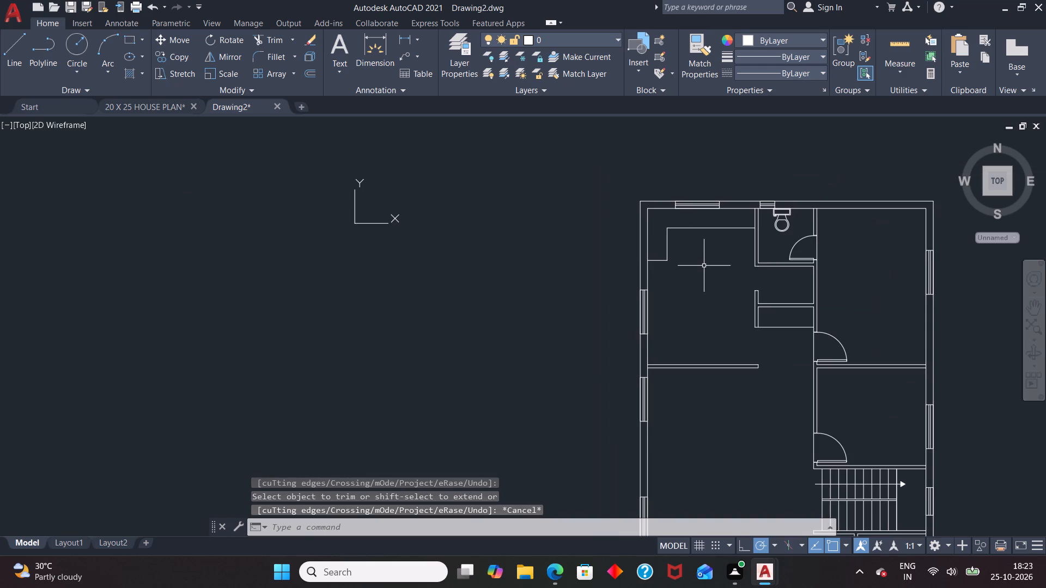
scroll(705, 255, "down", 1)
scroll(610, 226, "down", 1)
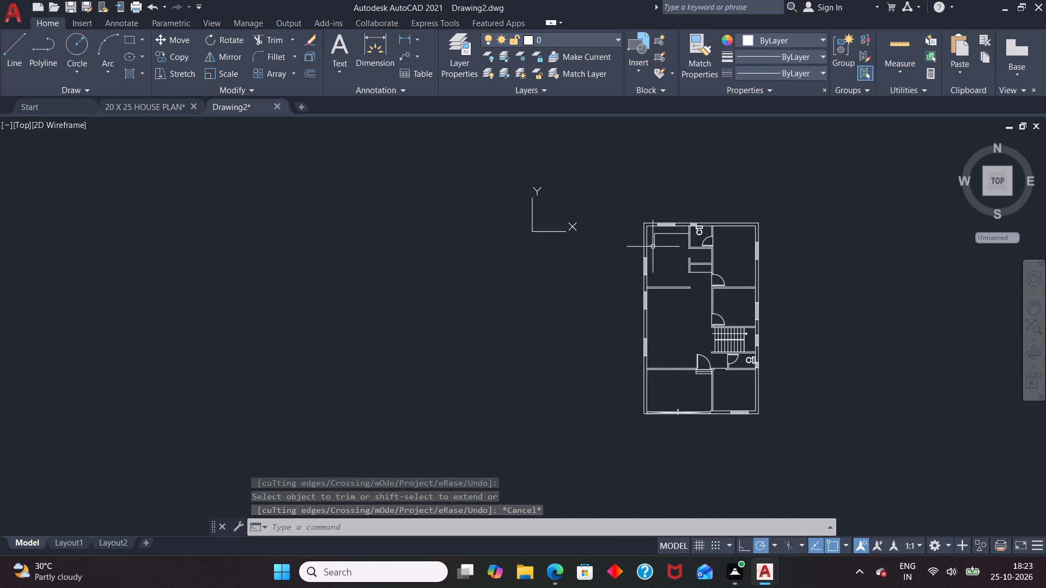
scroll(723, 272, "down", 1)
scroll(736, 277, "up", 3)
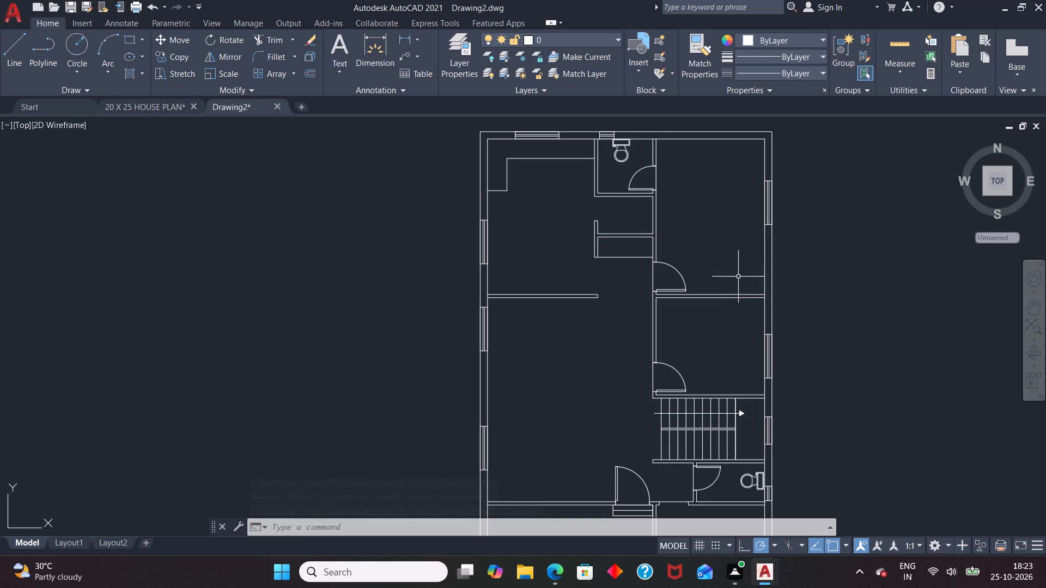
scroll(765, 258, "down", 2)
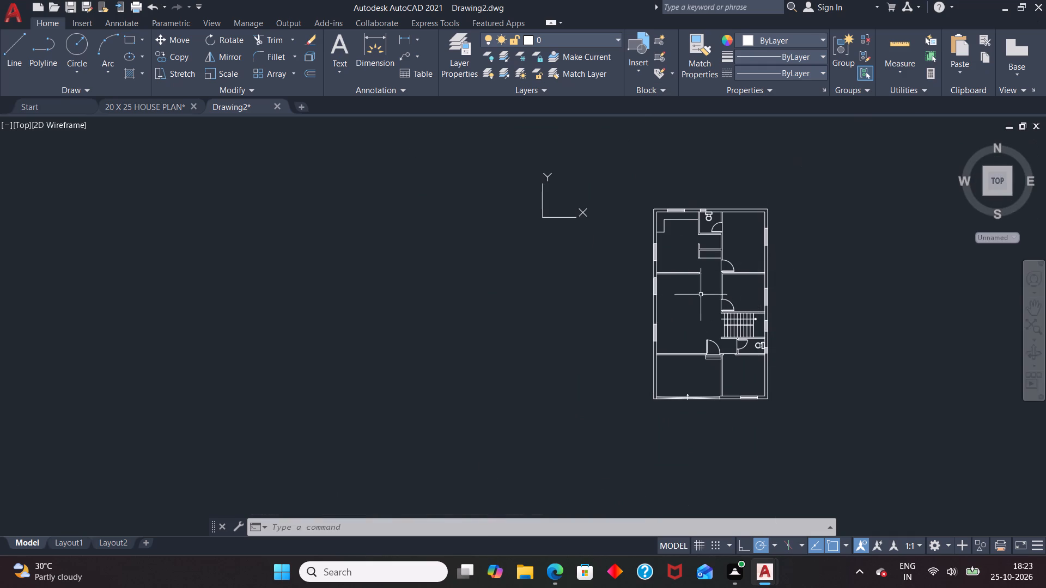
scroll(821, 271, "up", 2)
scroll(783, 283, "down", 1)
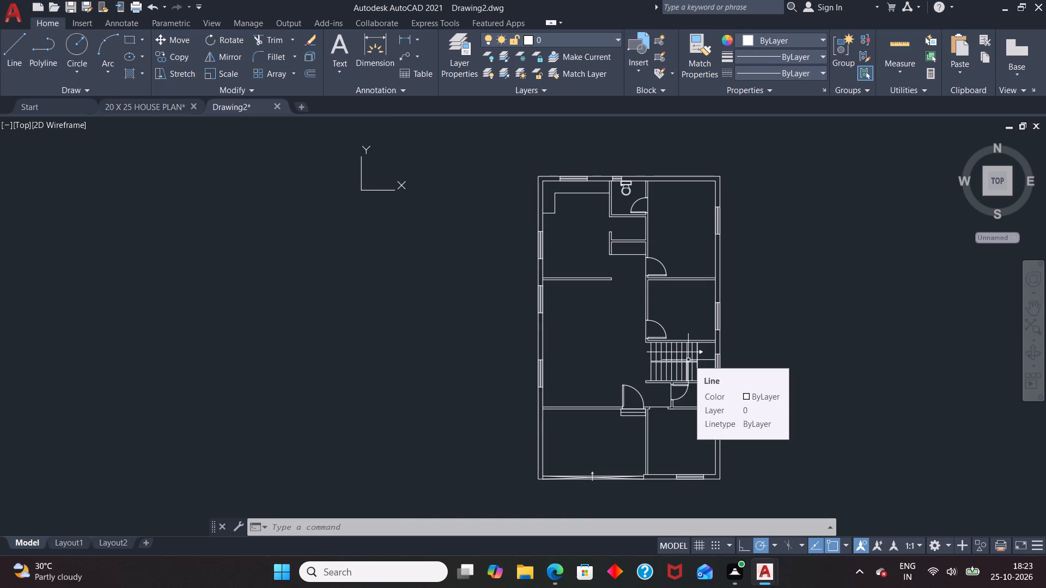
Insert the single sink block from Kitchens.dwg east of the plan and place the Faucet - kit sink top block on its back edge.
key("ctrl+2")
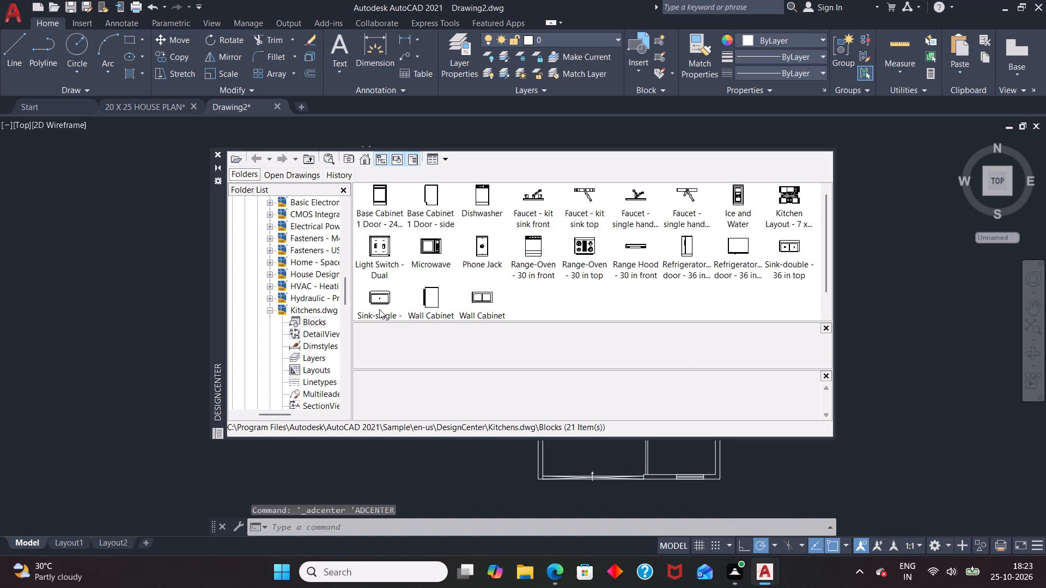
left_click_drag(378, 309, 889, 307)
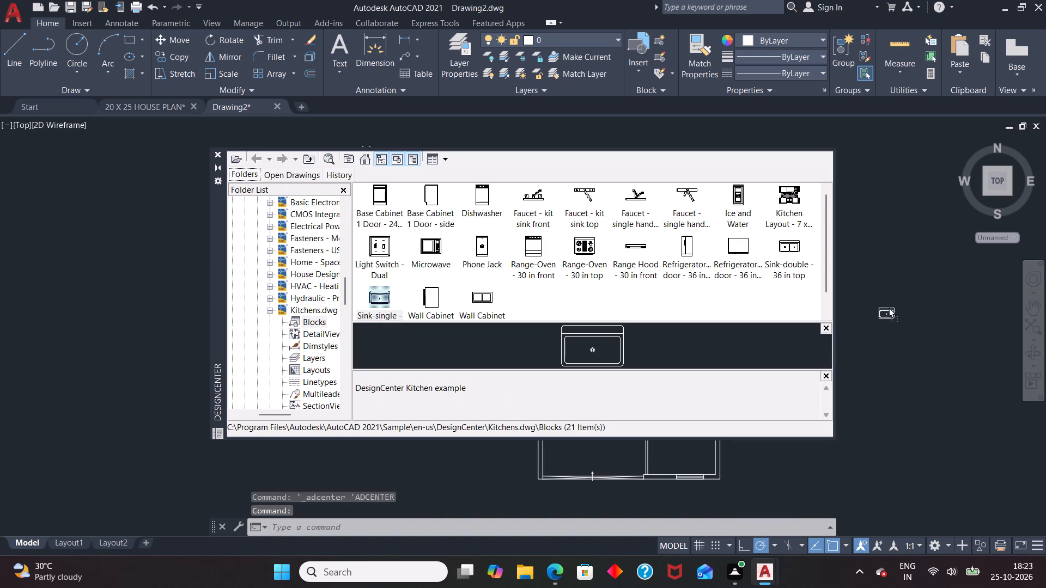
left_click_drag(889, 307, 889, 307)
left_click_drag(579, 188, 905, 304)
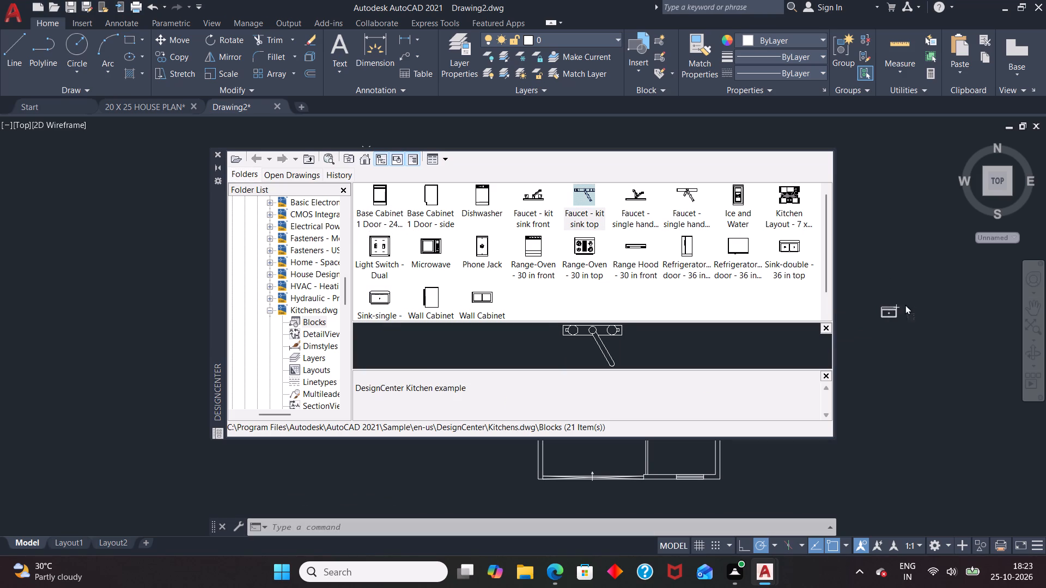
left_click_drag(905, 304, 887, 308)
left_click(885, 308)
Insert the Range-Oven - 30 in top block from Kitchens.dwg just south of the sink outside the plan.
scroll(887, 307, "up", 3)
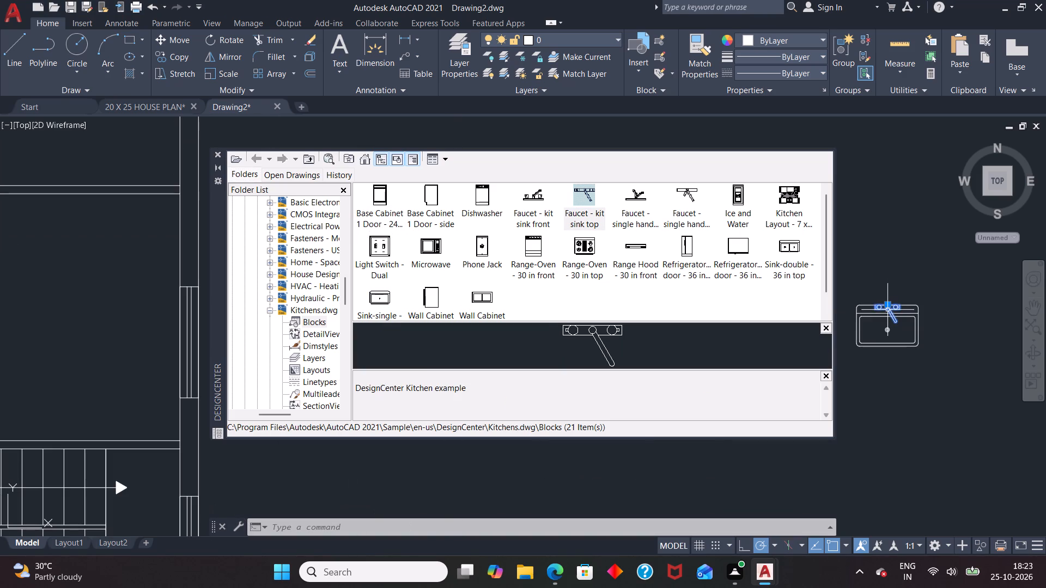
left_click_drag(577, 248, 600, 264)
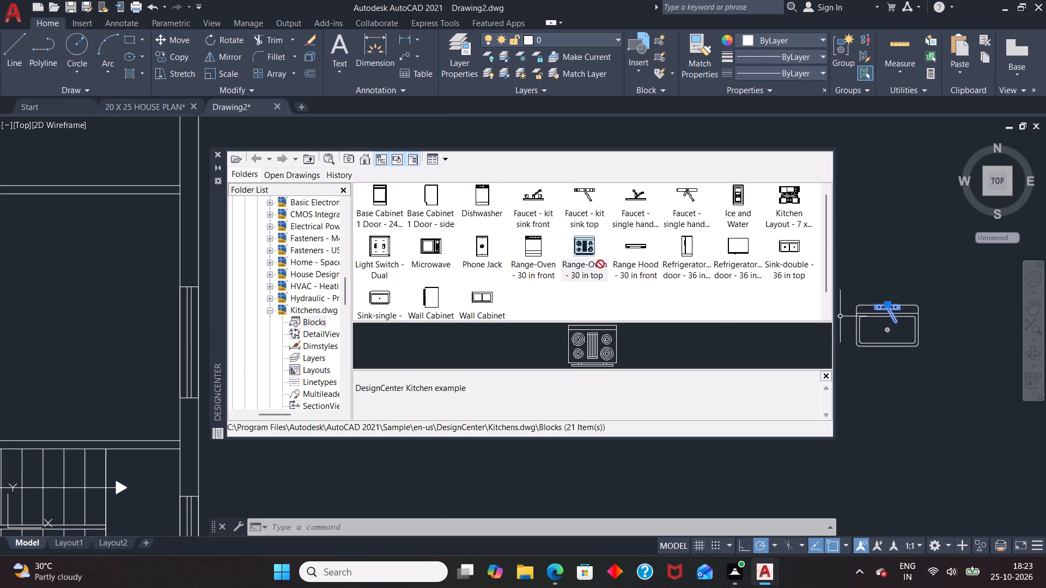
left_click_drag(600, 264, 882, 395)
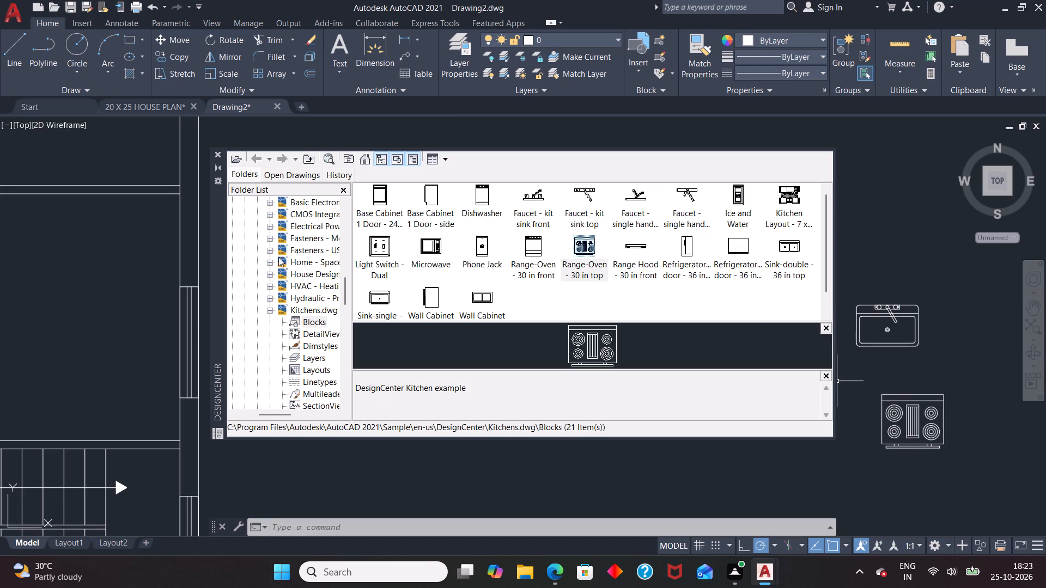
Insert the Bed - Queen block from Home - Space Planner.dwg near the sink east of the plan, and close DesignCenter.
left_click(323, 261)
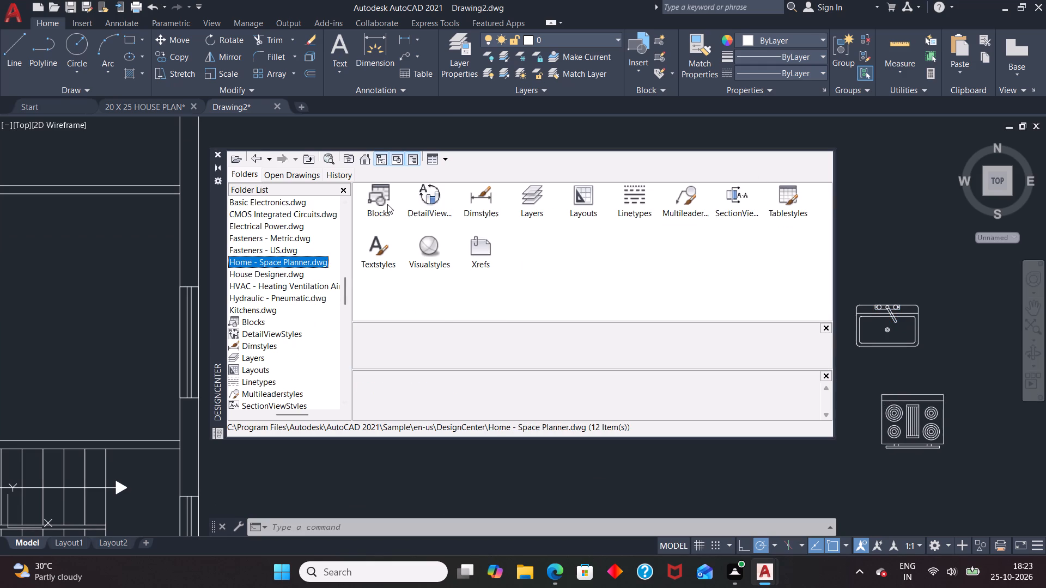
double_click(387, 204)
left_click_drag(378, 201, 867, 213)
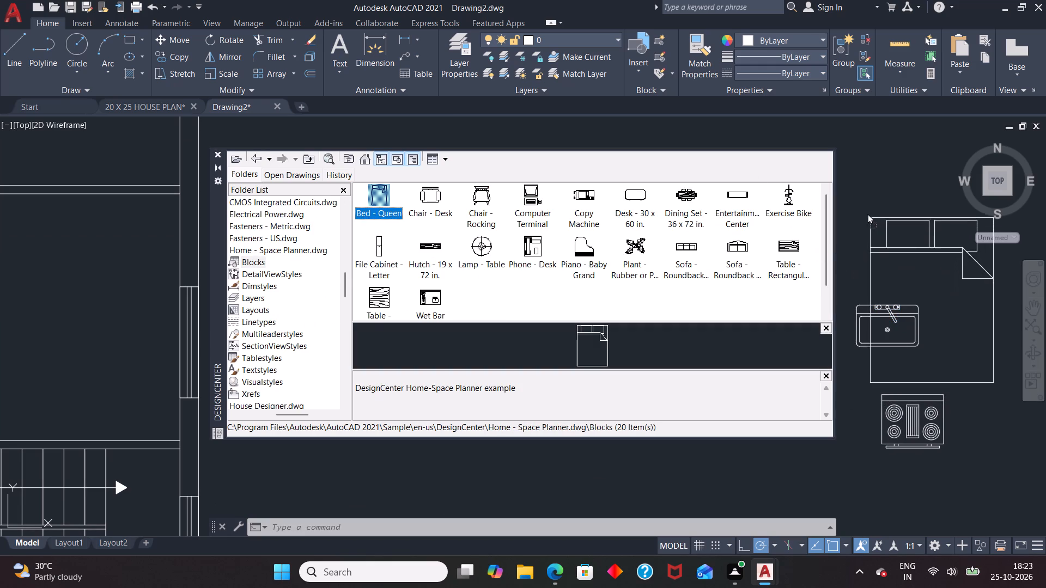
left_click_drag(867, 213, 859, 170)
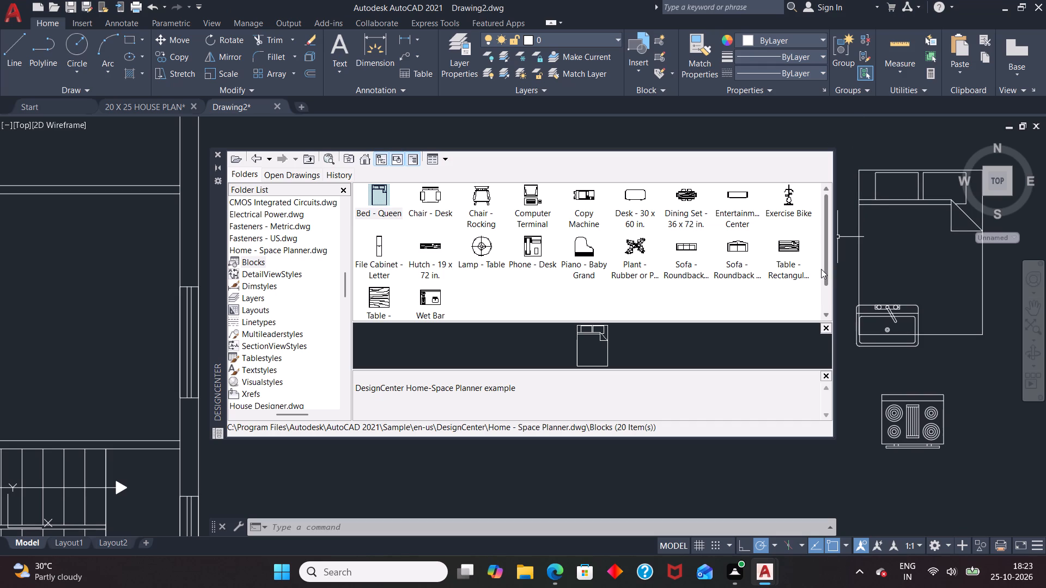
left_click(214, 153)
Copy the queen bed into the northeast room with its headboard against the north wall.
scroll(588, 264, "down", 3)
left_click(659, 249)
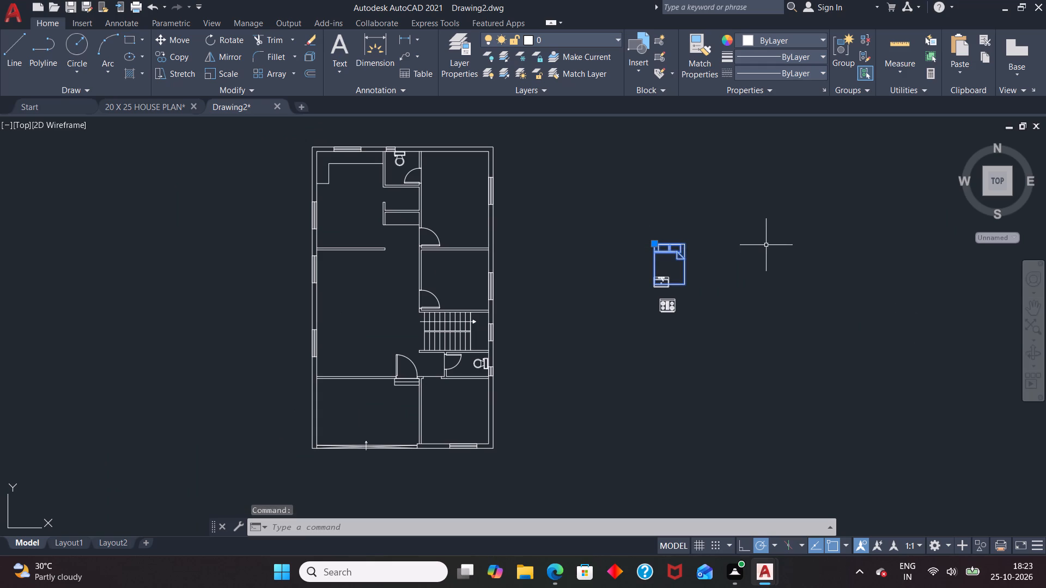
type("CO")
key("Return")
left_click(670, 248)
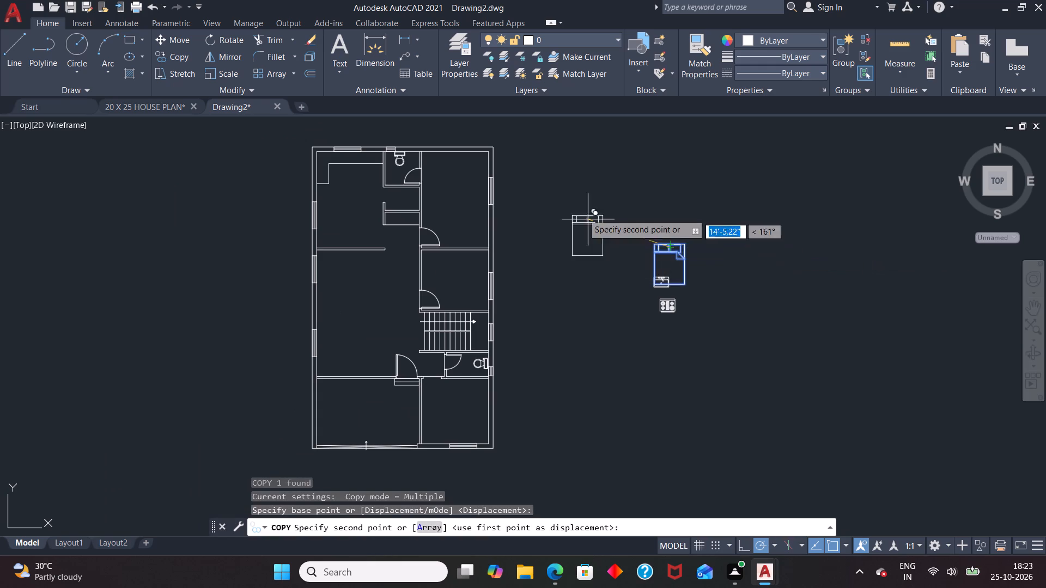
scroll(440, 149, "up", 4)
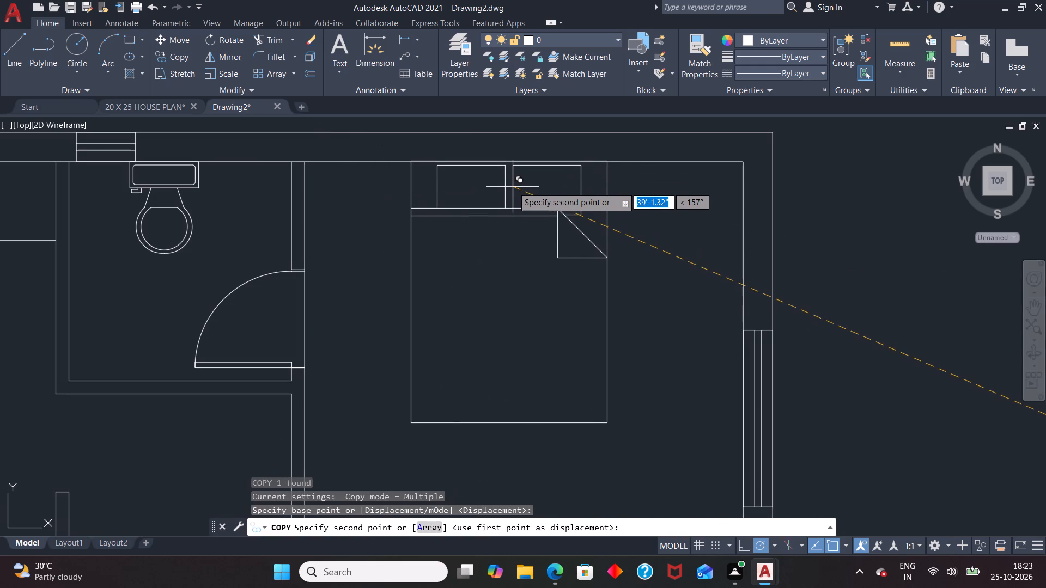
left_click(512, 188)
scroll(428, 238, "down", 4)
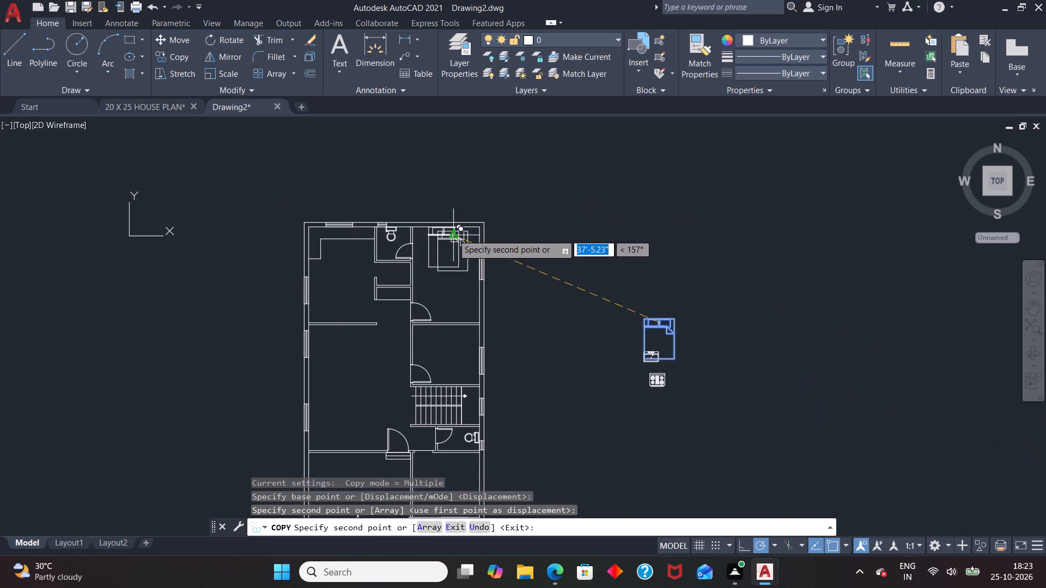
key("Escape")
Copy the queen bed into the east room north of the staircase, headboard against that room's north wall.
left_click(660, 328)
scroll(734, 281, "down", 1)
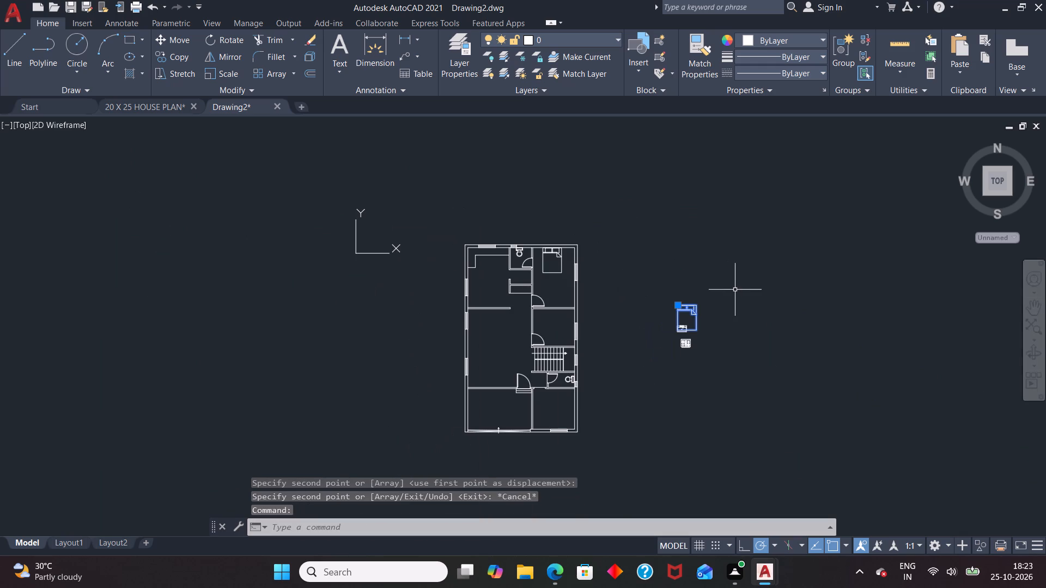
type("CO")
key("Return")
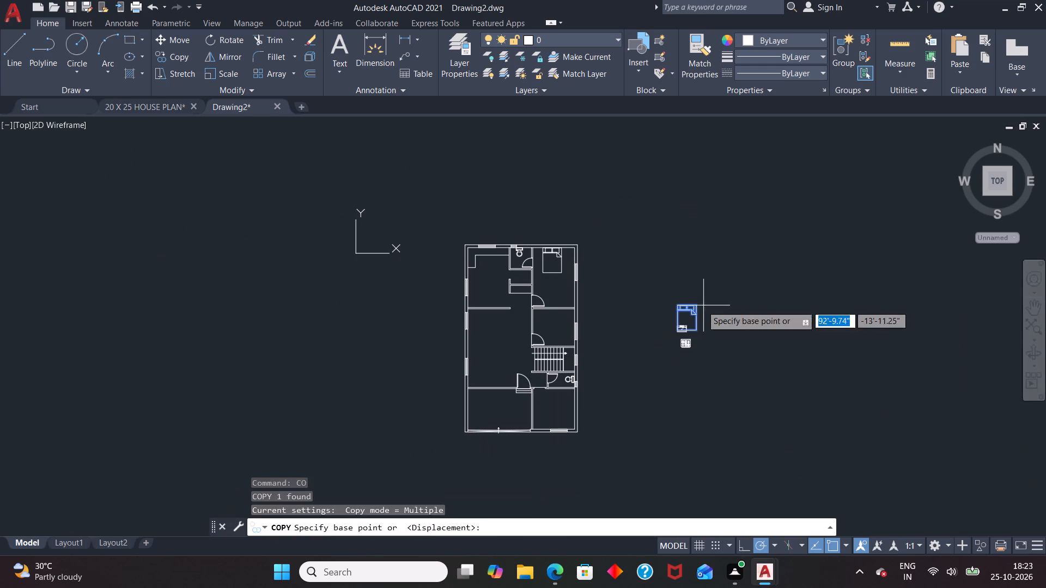
left_click(702, 305)
scroll(579, 332, "up", 4)
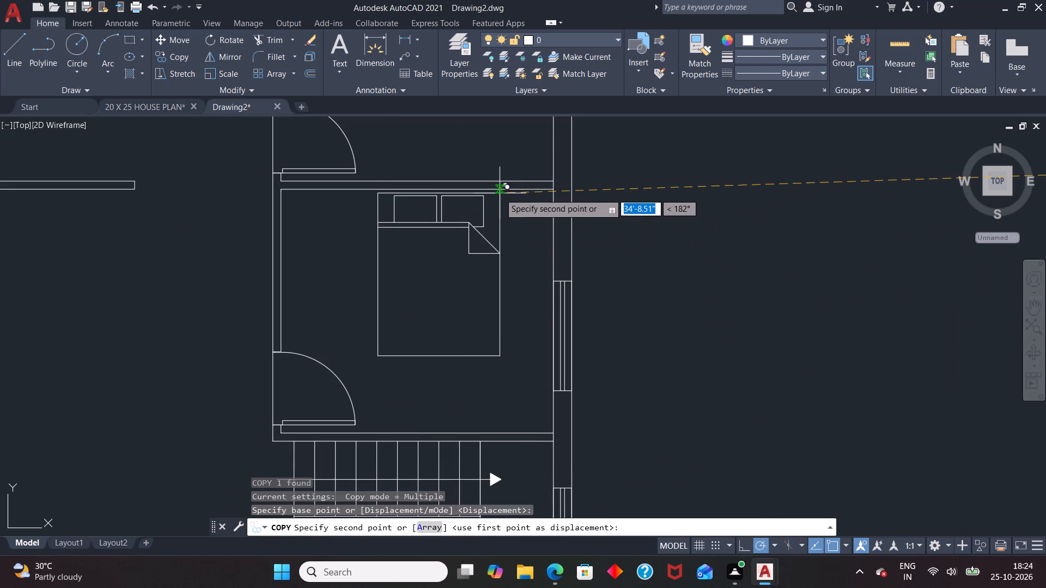
left_click(500, 192)
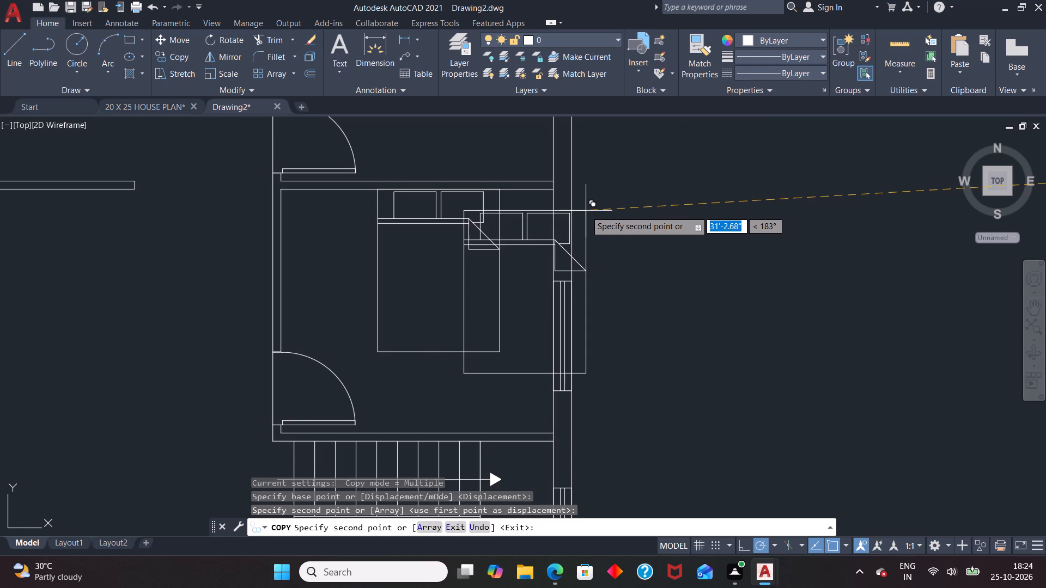
key("Escape")
Rotate the original queen bed outside the plan by 270° so its headboard faces east.
scroll(618, 213, "down", 3)
left_click(784, 208)
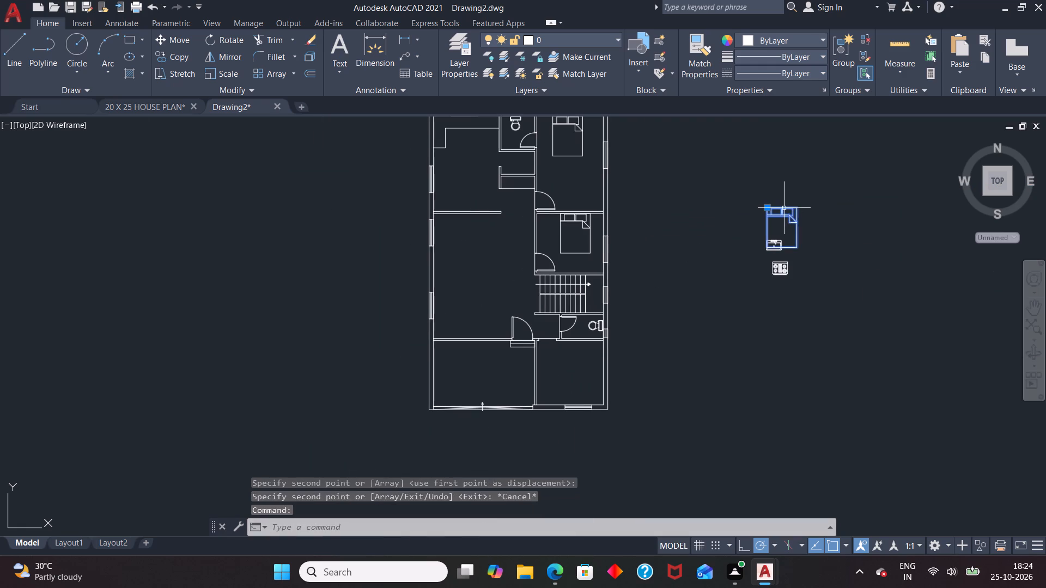
type("RO")
key("Return")
left_click(783, 207)
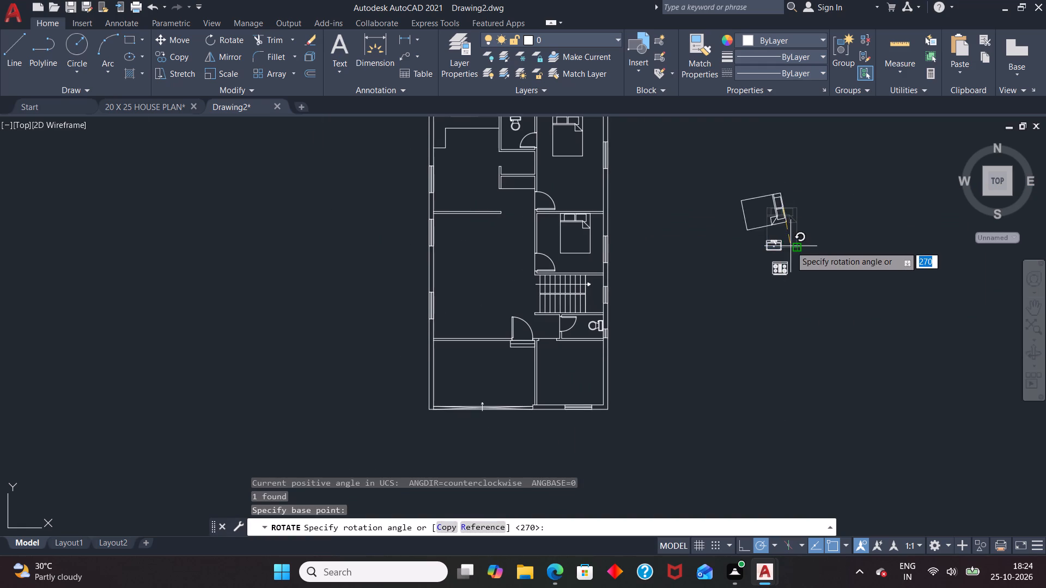
left_click(785, 322)
Move the rotated queen bed into the southeast room with its headboard against the east wall.
left_click(764, 223)
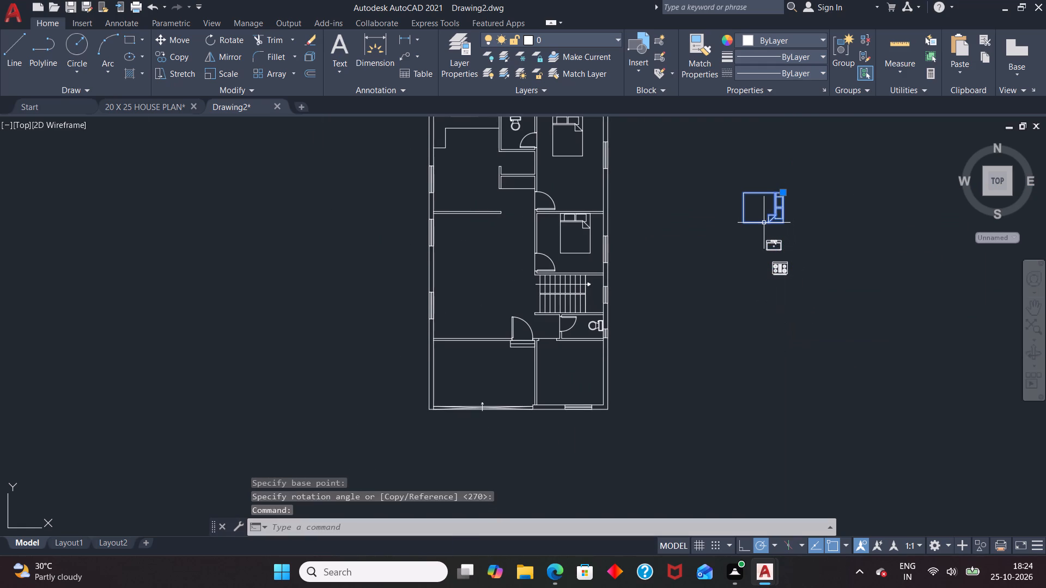
key("m")
key("Return")
left_click(770, 223)
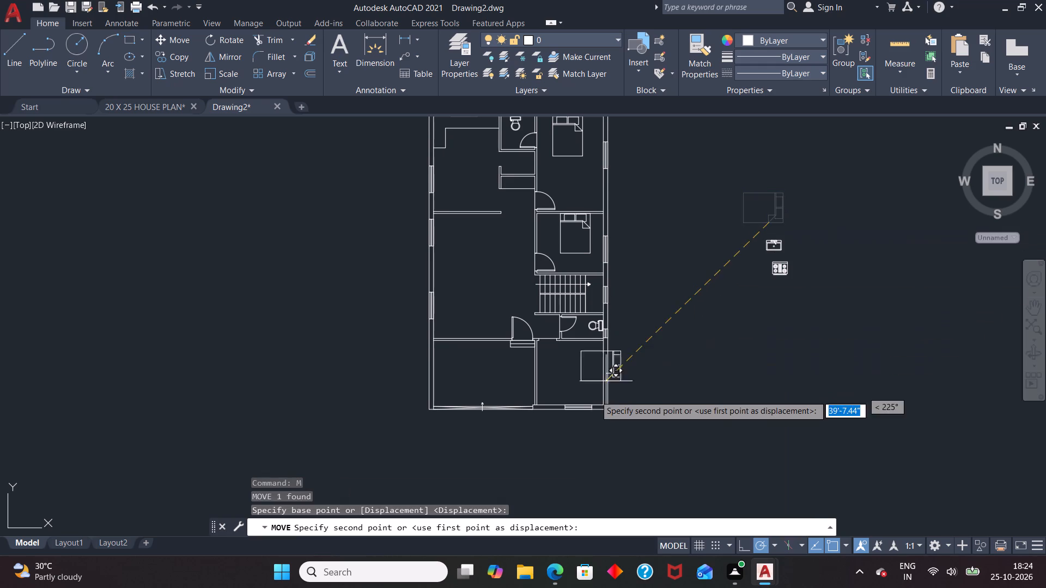
scroll(584, 395, "up", 3)
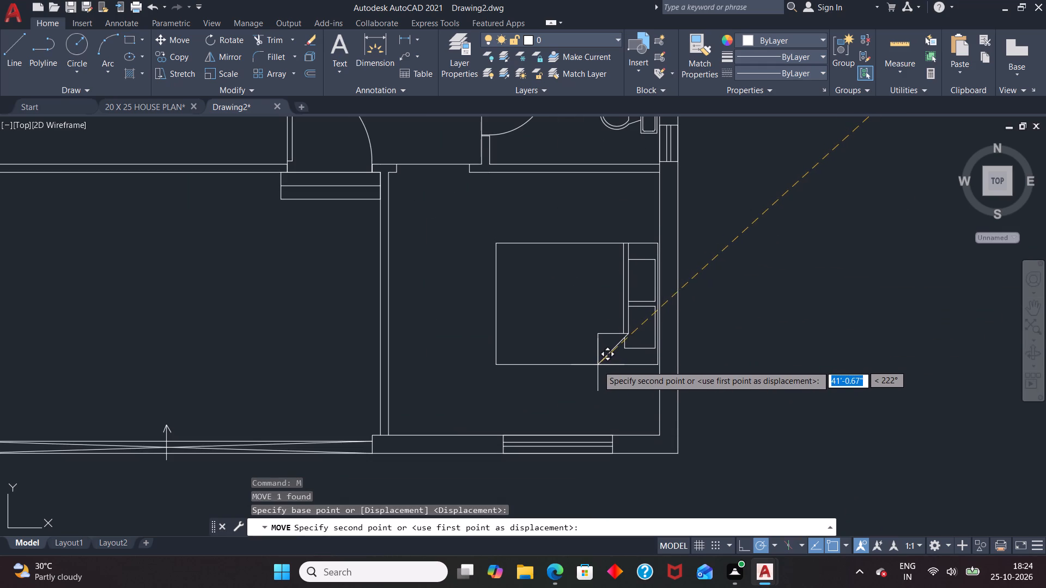
left_click(599, 367)
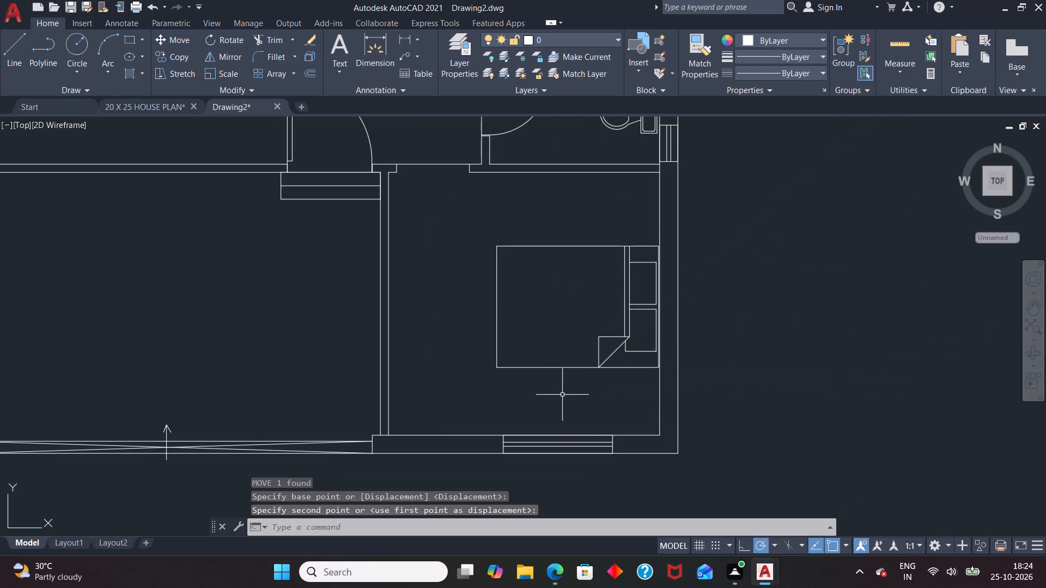
Group the faucet and the single sink outside the plan into one object.
scroll(565, 405, "down", 2)
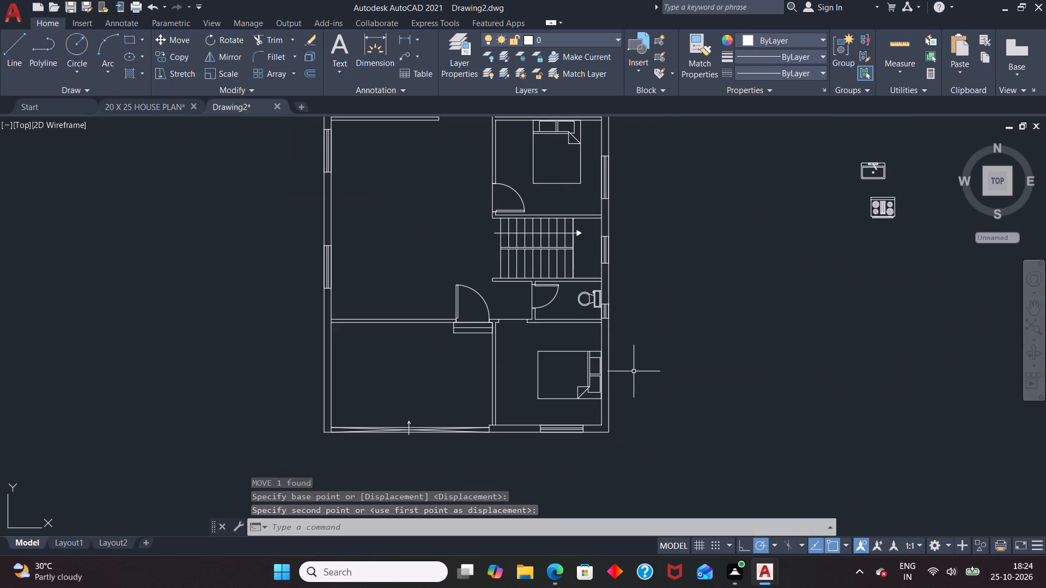
scroll(799, 379, "down", 1)
left_click(846, 244)
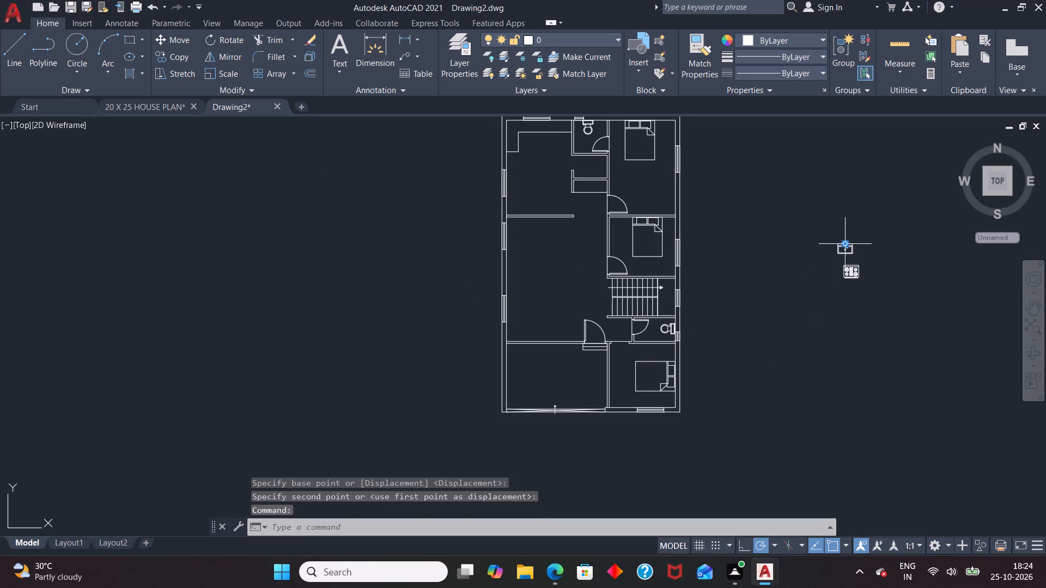
scroll(846, 247, "up", 4)
left_click(818, 240)
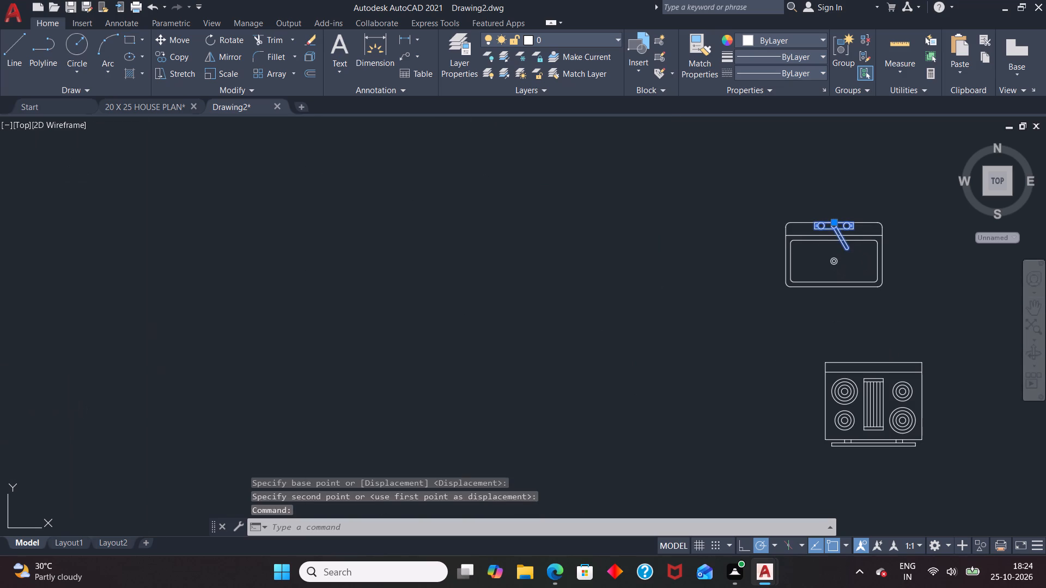
key("g")
key("Return")
Rotate the sink and faucet group 90° counterclockwise so the faucet is on its west side.
left_click(818, 239)
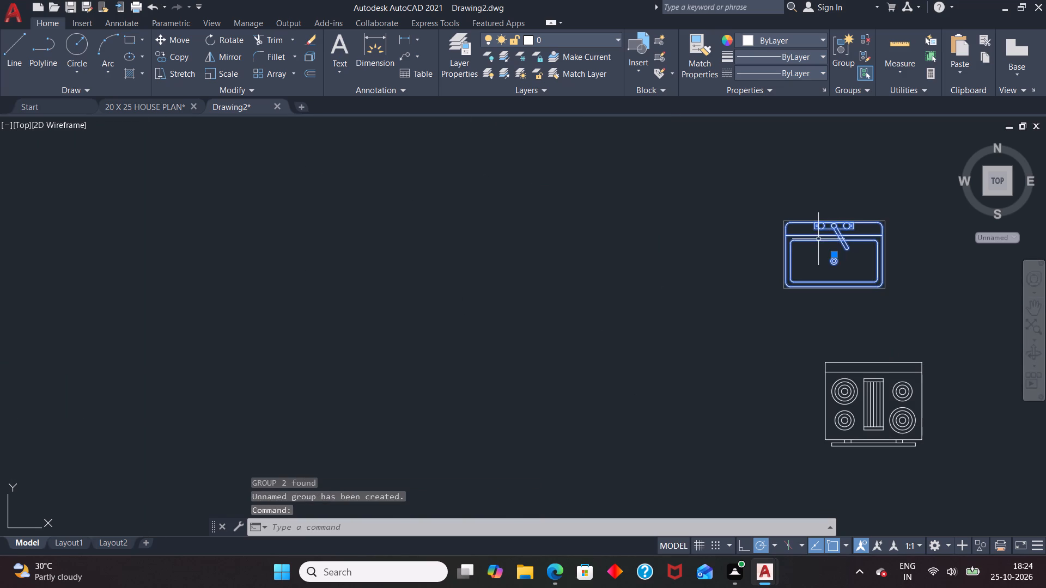
type("RO")
key("Return")
left_click(818, 239)
left_click(821, 207)
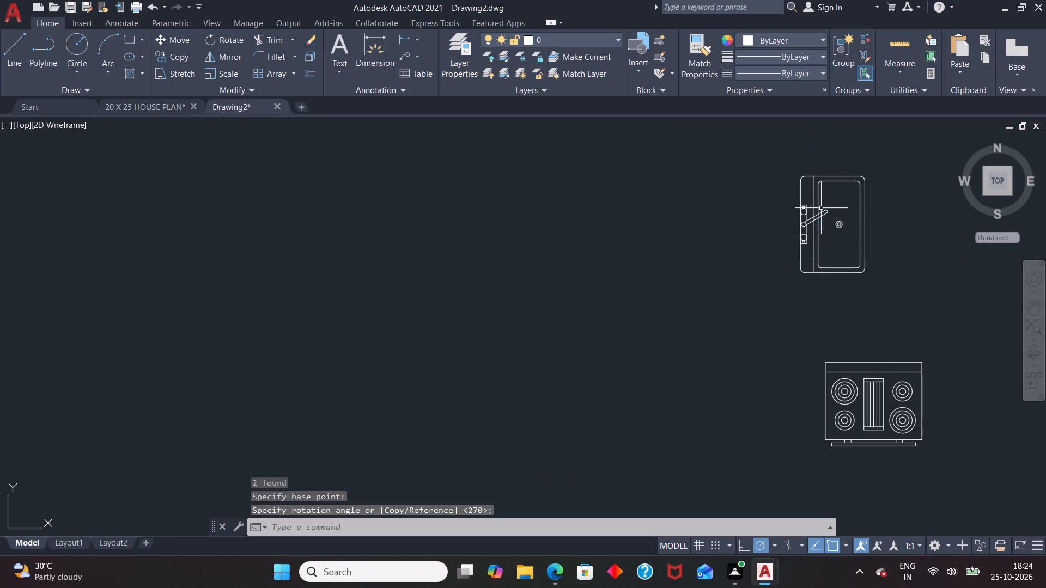
Move the sink and faucet group onto the west leg of the L-shaped kitchen counter.
left_click(819, 219)
key("m")
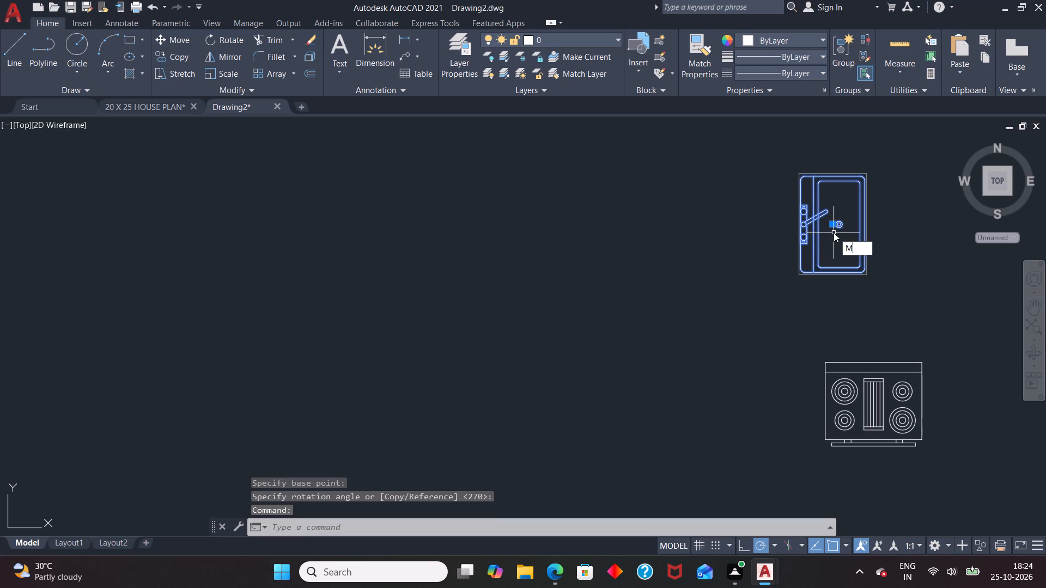
key("shift+Return")
left_click(833, 232, "shift")
scroll(767, 256, "down", 5)
scroll(564, 172, "up", 2)
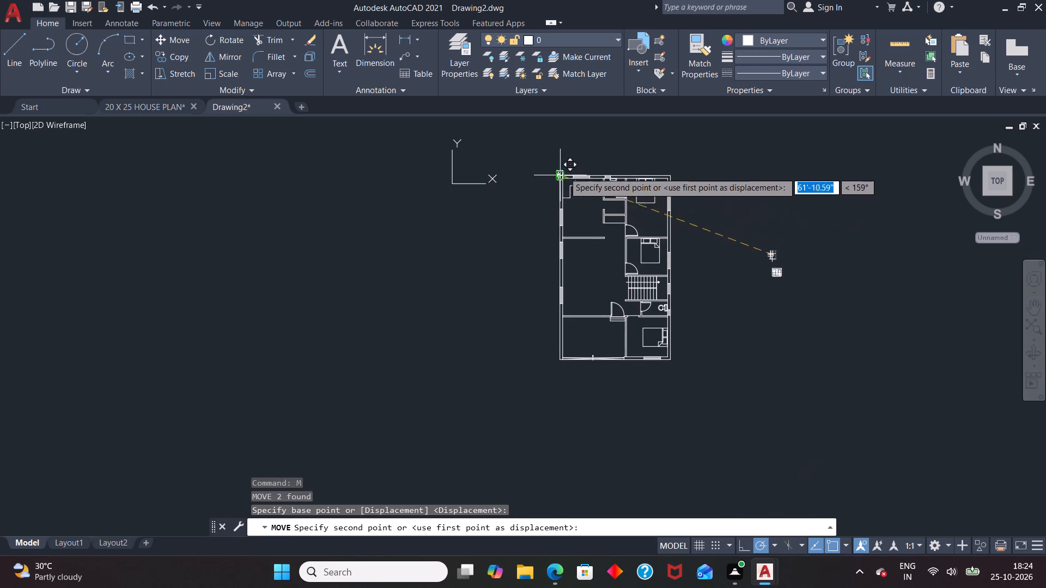
scroll(564, 172, "up", 3)
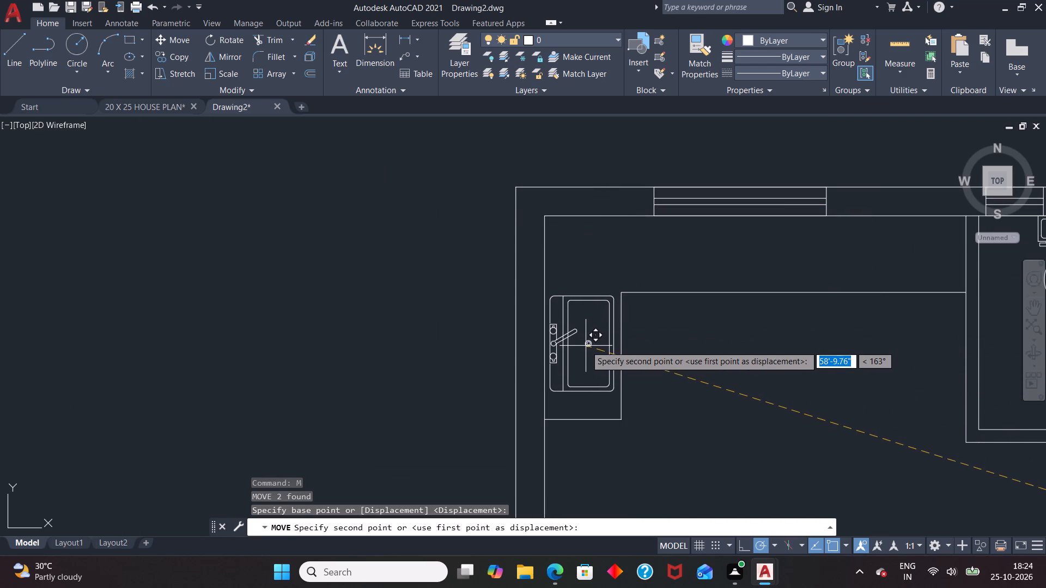
left_click(586, 346)
Move the range from outside the plan onto the kitchen's north counter, in front of the window.
scroll(457, 330, "down", 3)
scroll(613, 244, "down", 1)
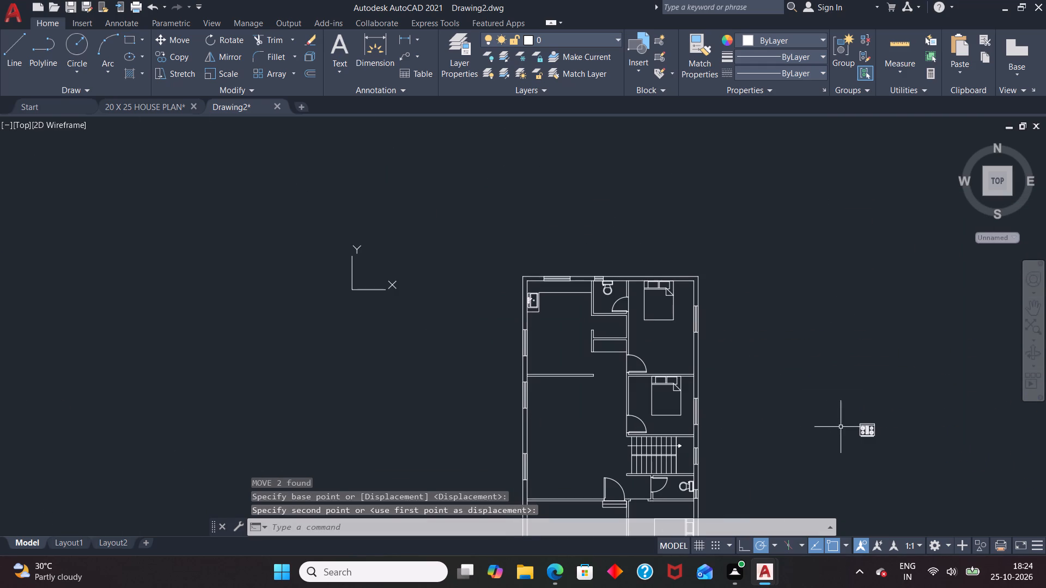
left_click(871, 428)
key("m")
key("Return")
left_click(875, 460)
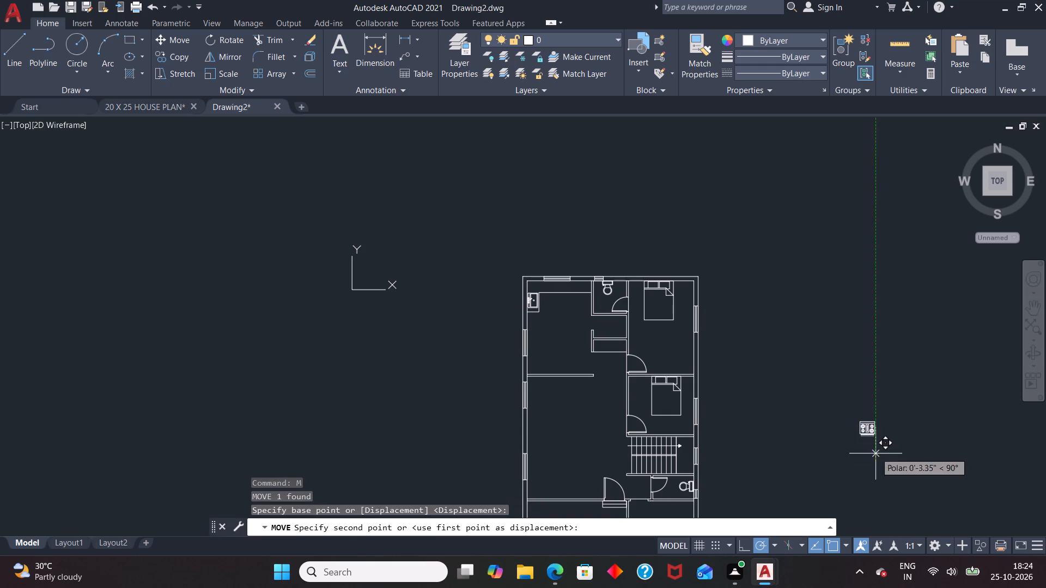
scroll(556, 294, "up", 4)
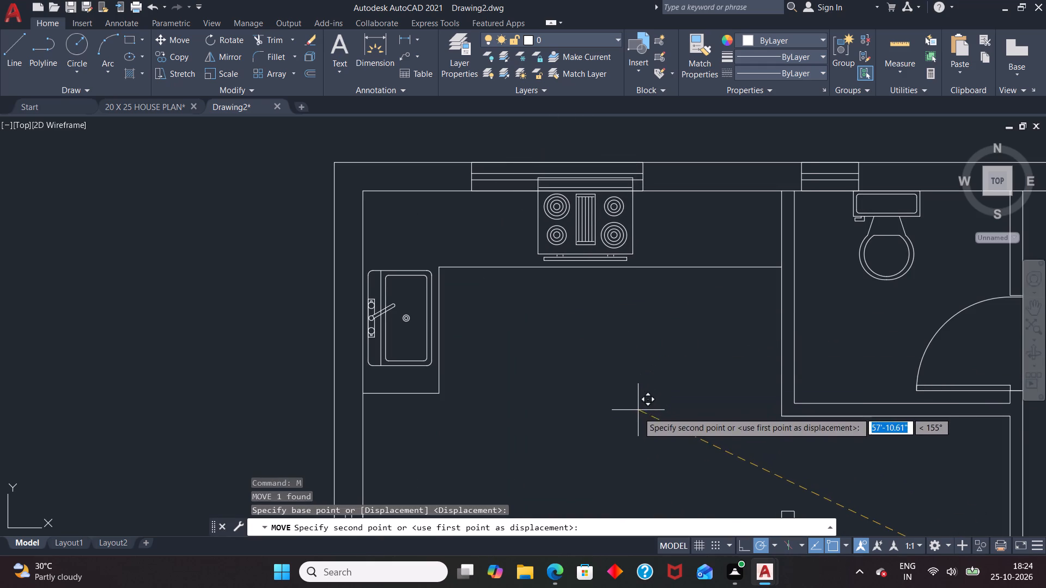
left_click(638, 412)
Scale the range down about its front edge so it fits within the depth of the north counter.
left_click(615, 253)
left_click(606, 261)
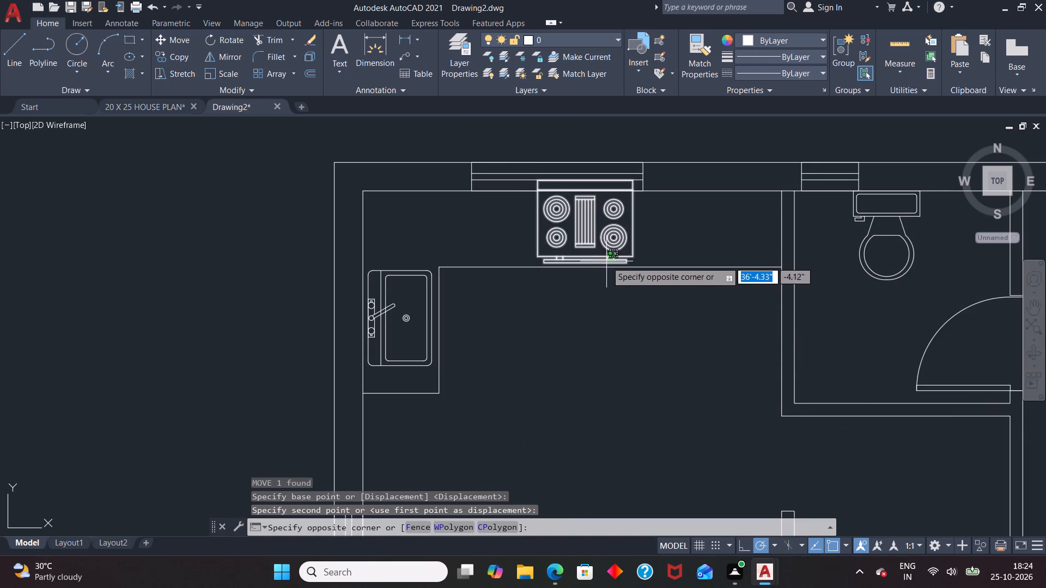
type("SC")
key("Return")
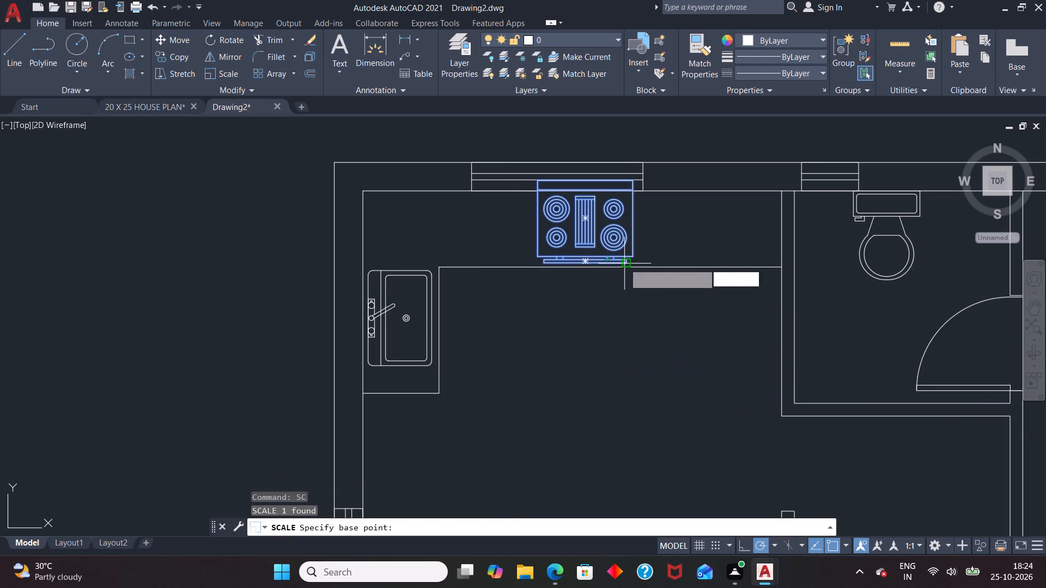
left_click(624, 264)
left_click(617, 234)
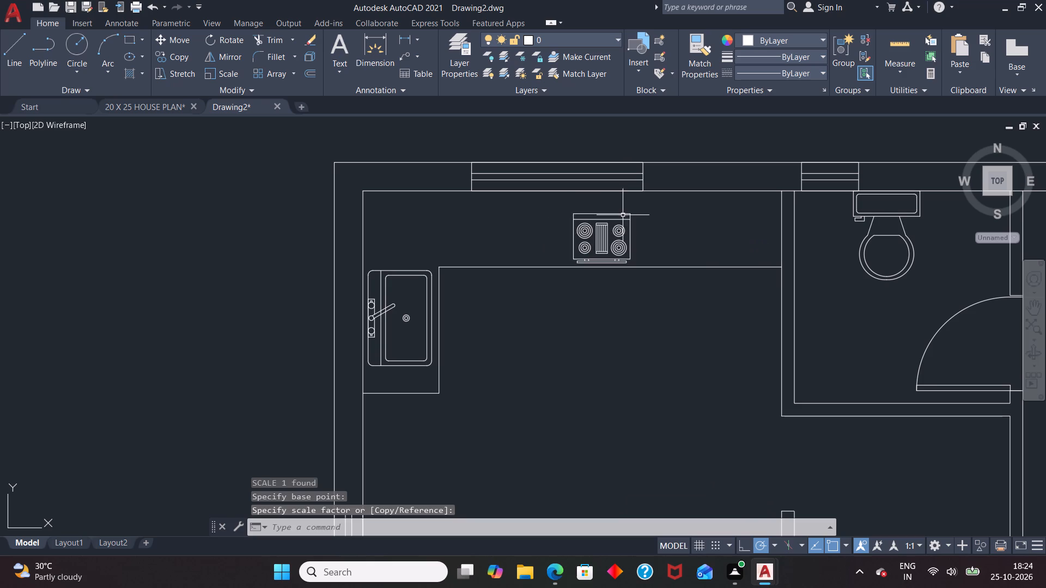
Shift the range slightly northwest so it sits midway between the north wall and the counter's front edge.
left_click(623, 215)
left_click(573, 215)
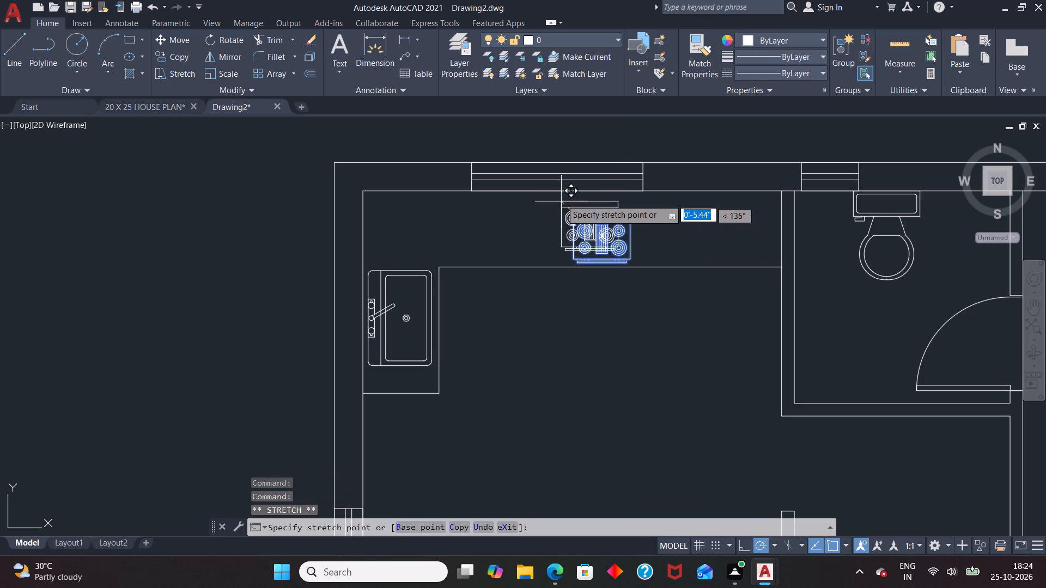
left_click(561, 199)
key("Escape")
Add a 4" high multiline text label in the kitchen area with the first line "KITCHEN / DINING".
scroll(601, 283, "down", 2)
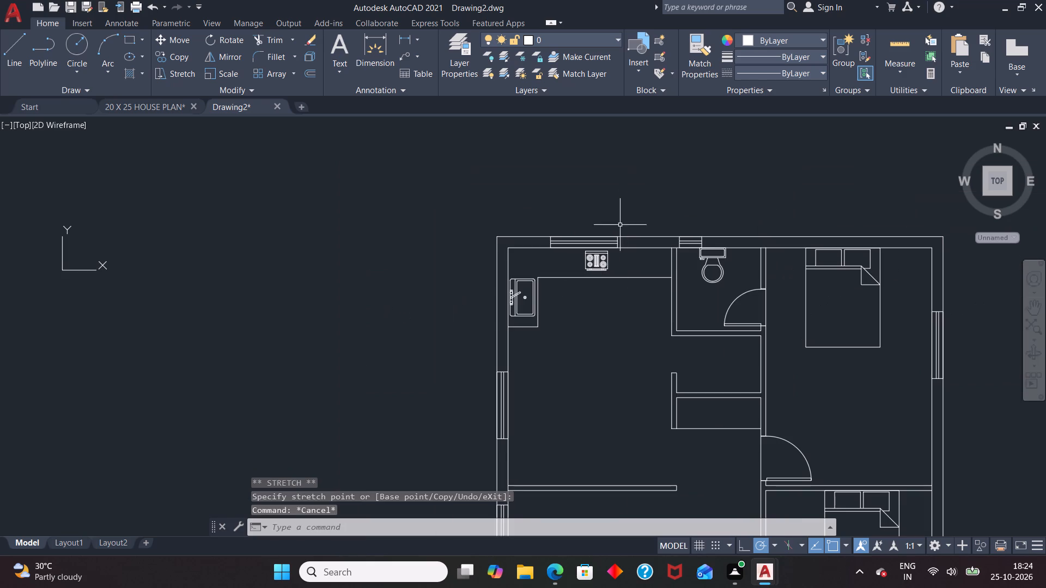
scroll(603, 237, "down", 1)
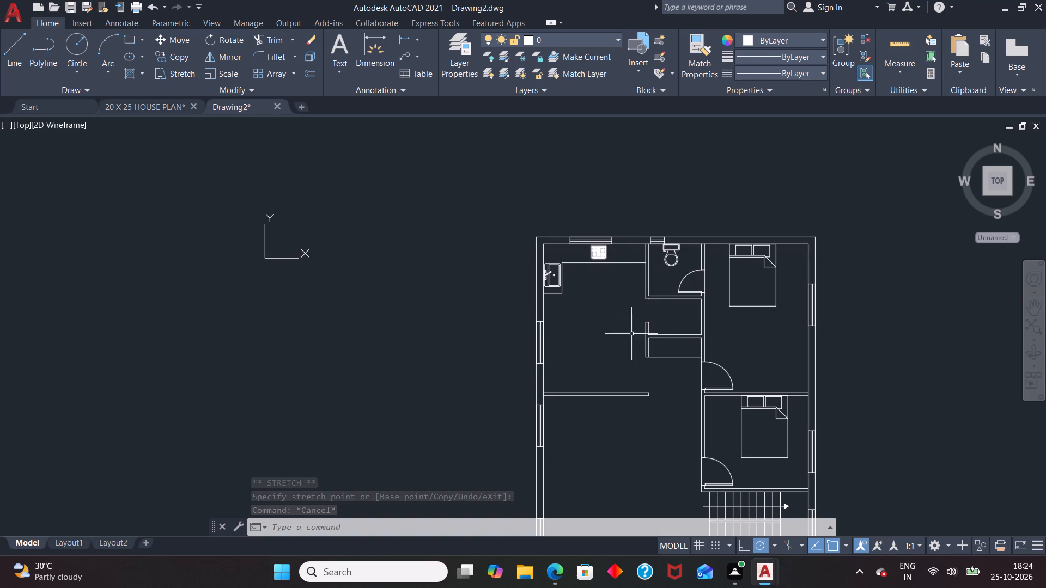
scroll(562, 258, "down", 1)
key("t")
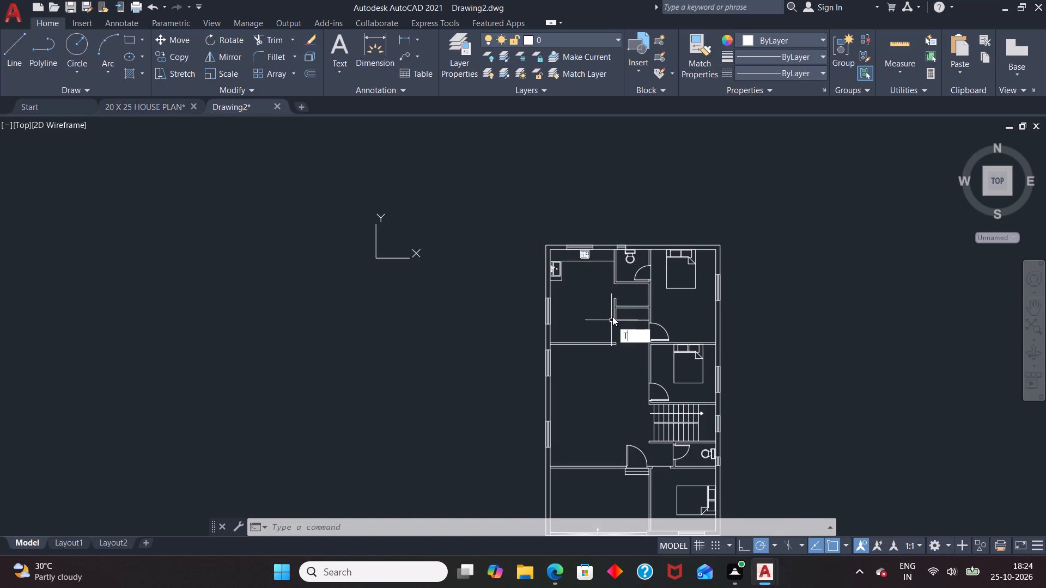
key("Return")
scroll(587, 309, "up", 3)
left_click_drag(479, 245, 481, 257)
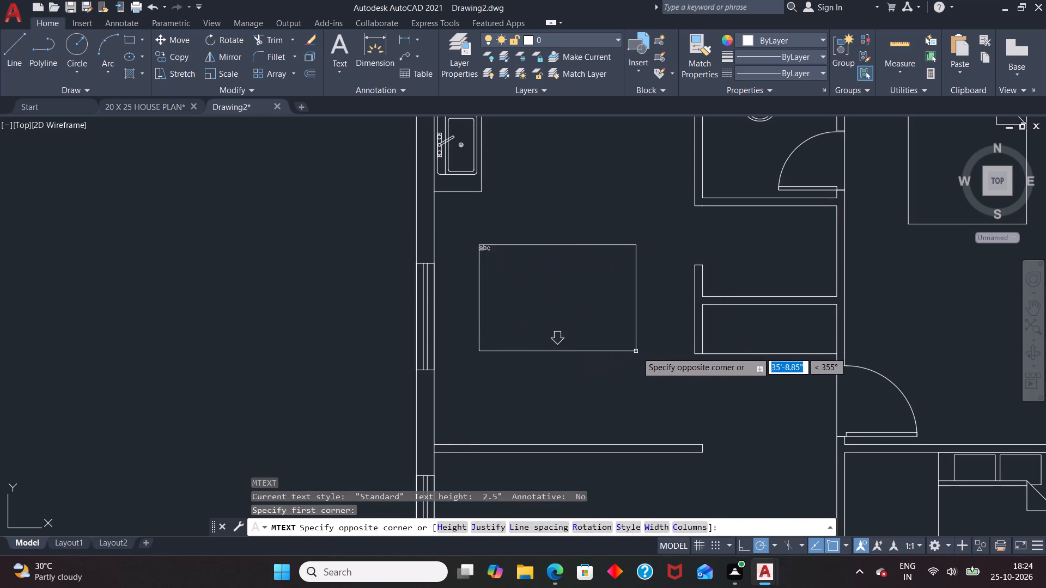
left_click(639, 354)
left_click(170, 53)
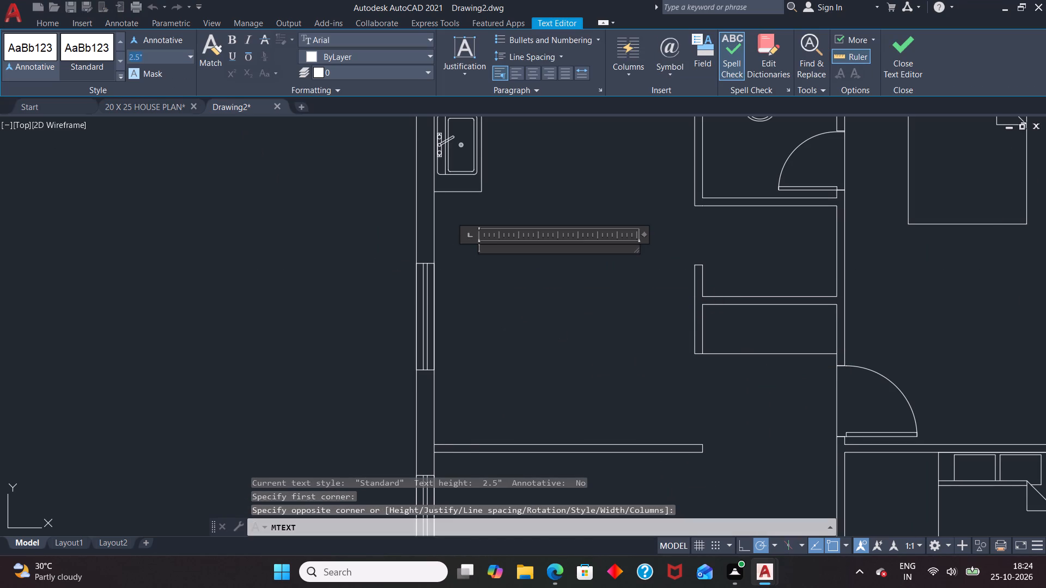
key("BackSpace")
key("4")
key("Return")
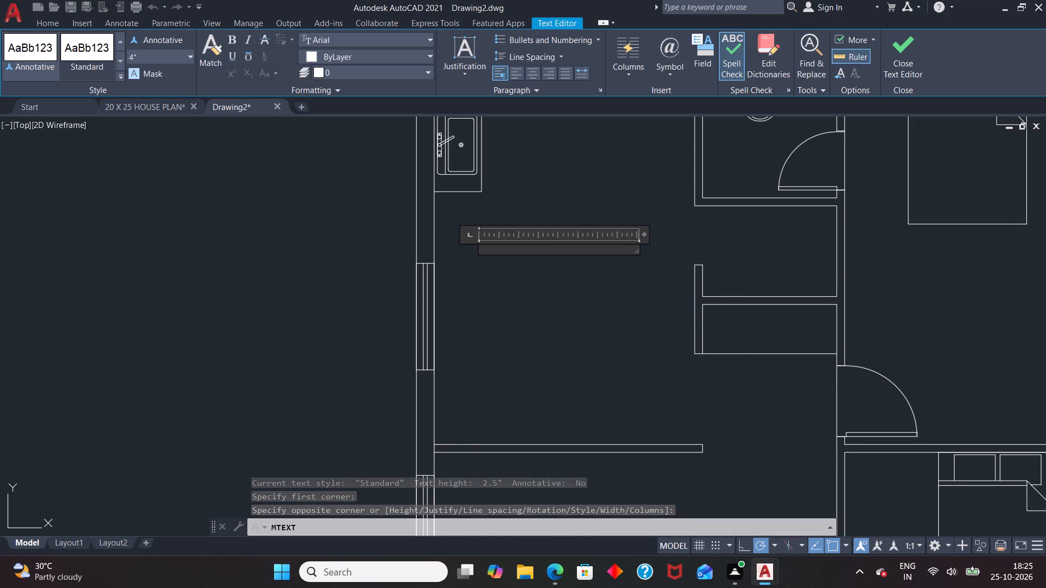
type("KITCHEN")
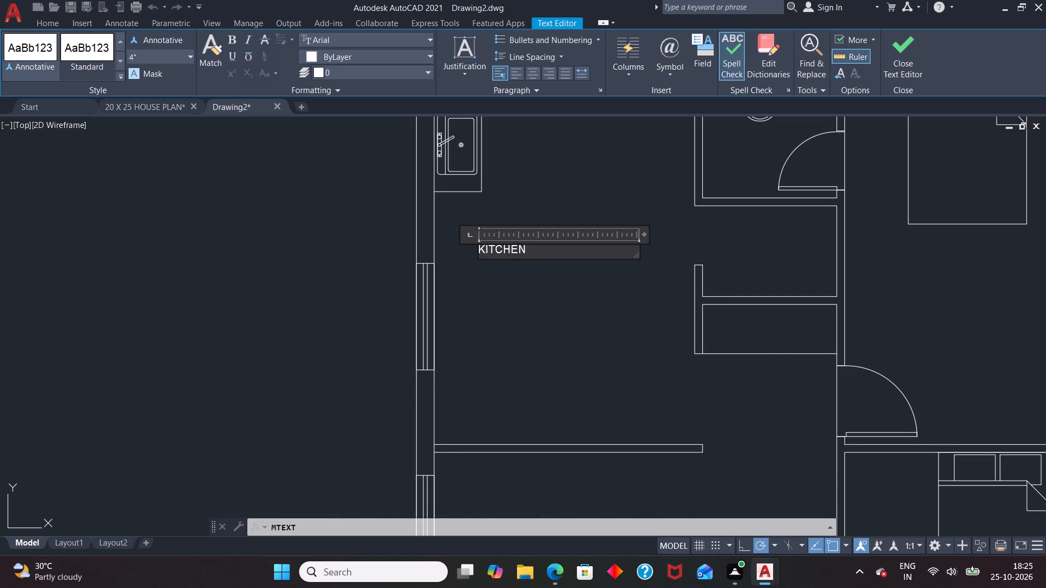
key("space")
type("/ DINING")
key("Return")
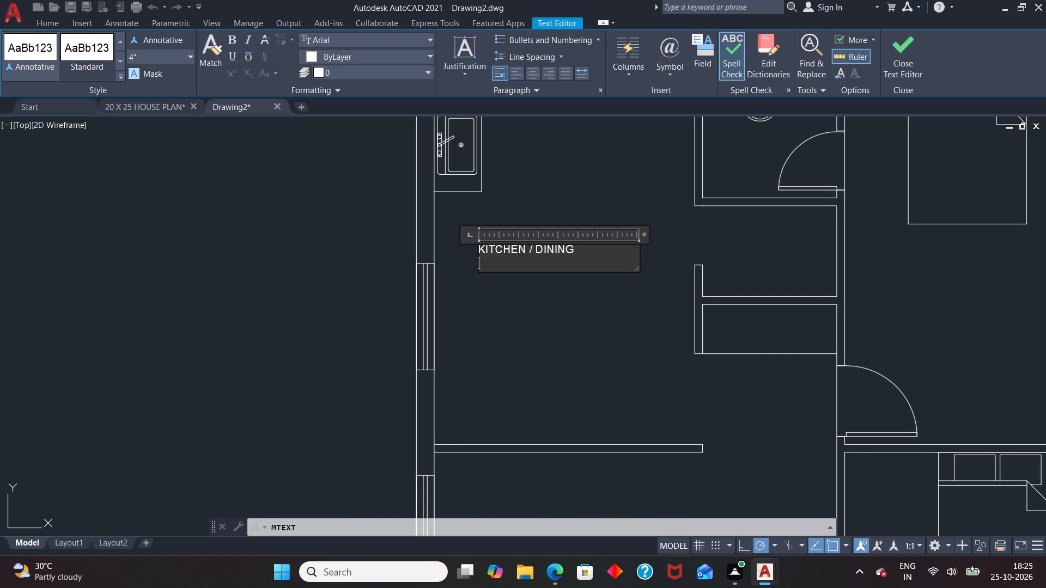
Add the room size "11'-0" X 16' -0"" as the second line of the kitchen label and finish it.
type("11'0\"")
key("BackSpace")
key("BackSpace")
type("-0\" X 10'")
key("space")
type("-")
type("0\"")
key("Left")
key("Left")
key("Left")
key("Left")
key("Left")
key("BackSpace")
key("6")
left_click(512, 322)
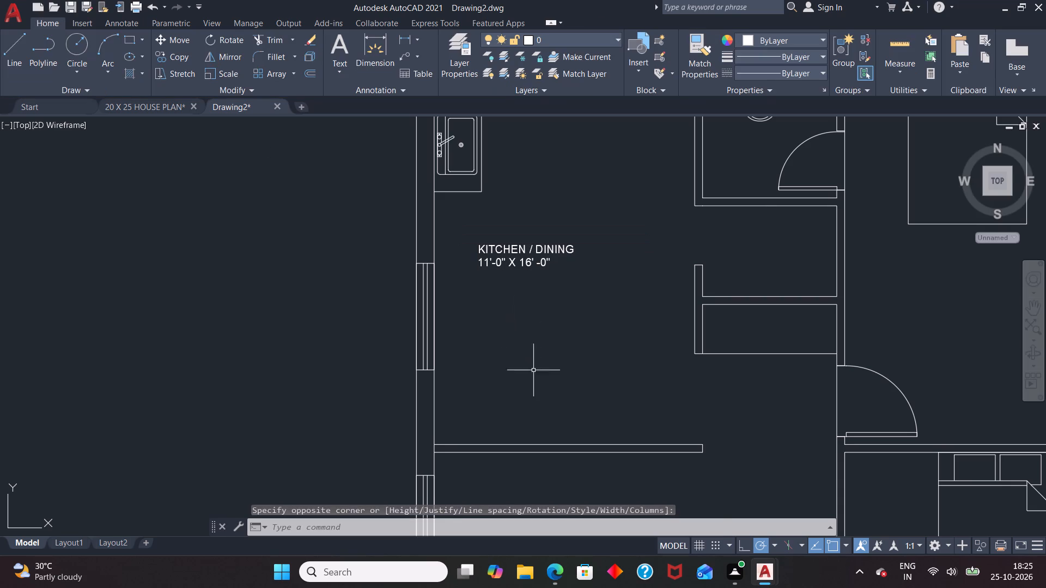
Add a 4" high multiline text label in the north toilet with the first line "TOILET".
scroll(534, 374, "down", 1)
key("t")
key("Return")
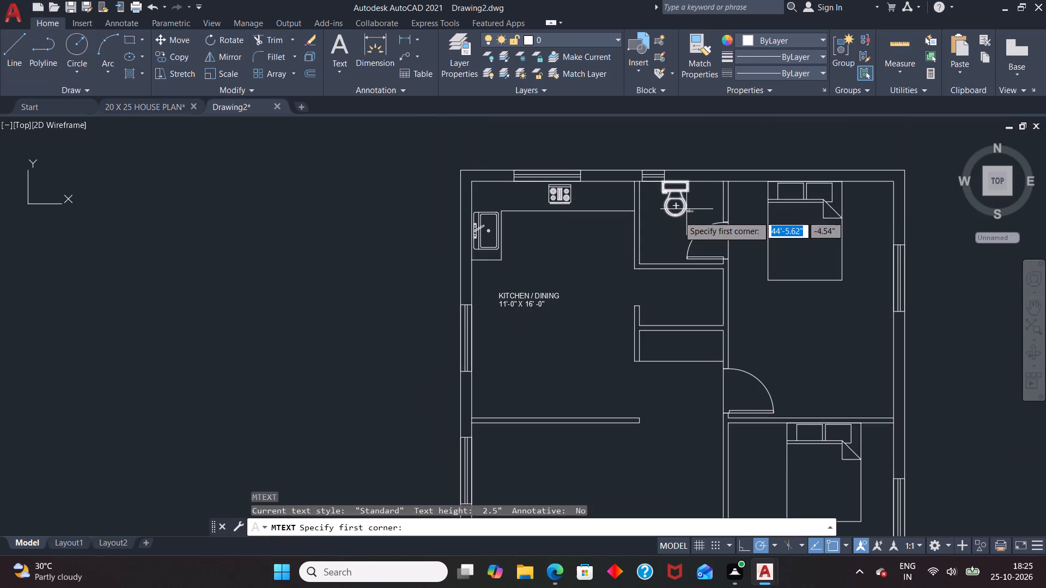
scroll(673, 219, "up", 2)
left_click_drag(601, 230, 609, 243)
left_click(684, 287)
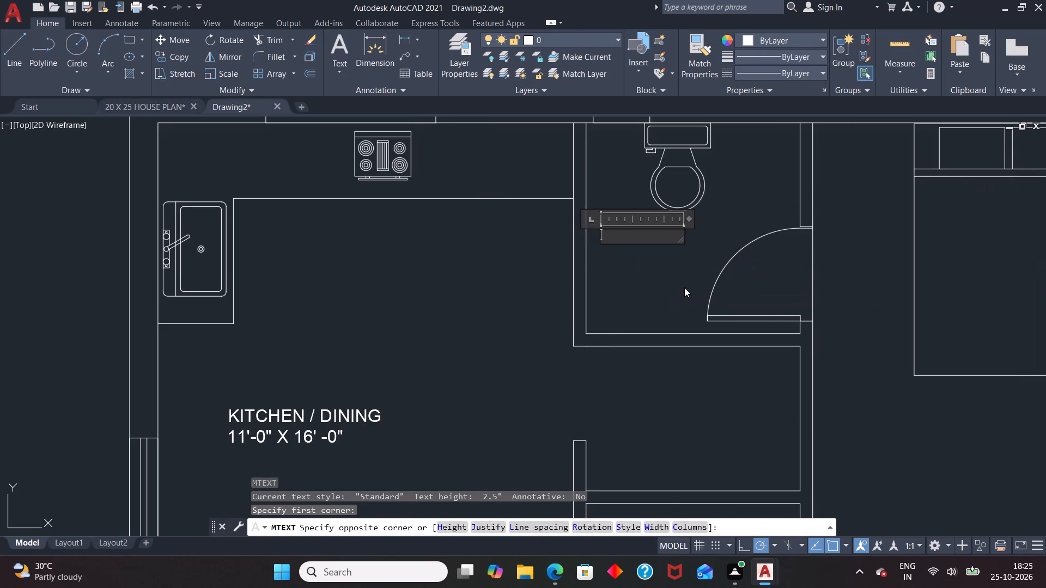
left_click(145, 56)
key("BackSpace")
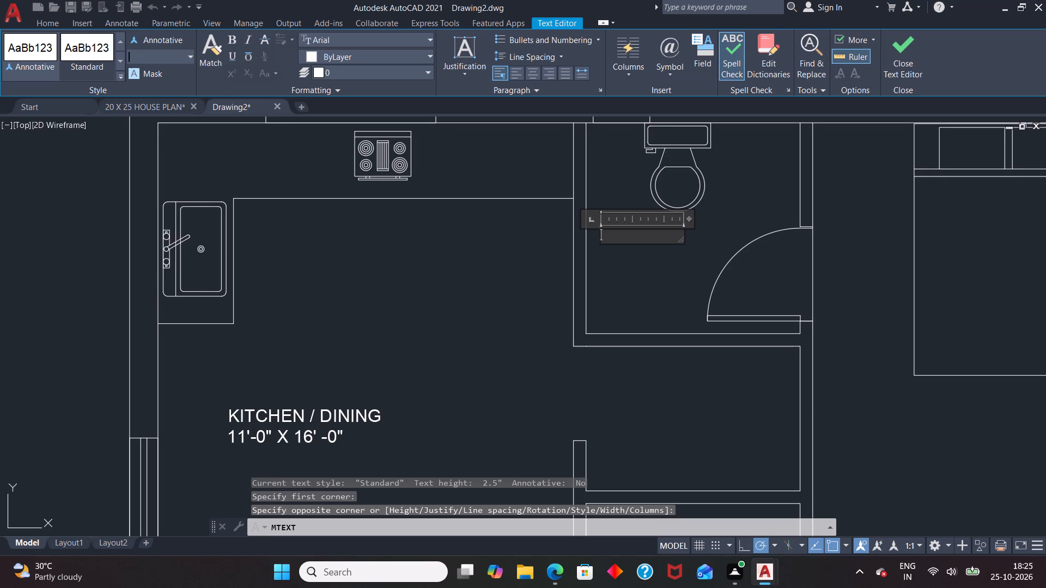
key("4")
key("Return")
type("TOILET")
key("Return")
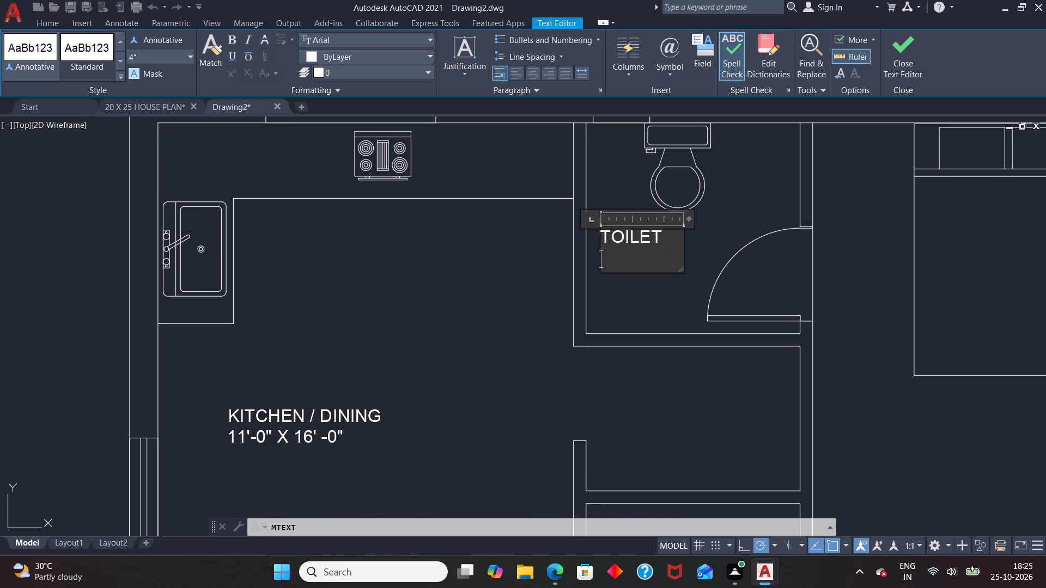
Add the size "5'-8" X 5'-7"" below TOILET and widen the text box so it fits on one line.
type("5'-8\" X")
key("space")
type("5'-7\"")
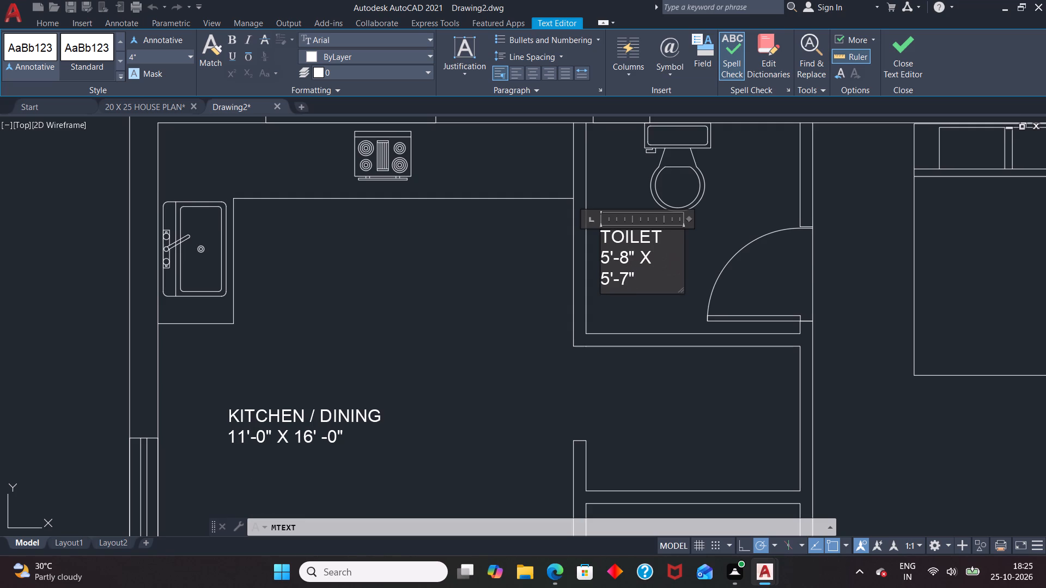
left_click_drag(690, 219, 690, 219)
left_click_drag(690, 219, 730, 215)
left_click(685, 342)
Add a 4" high multiline text label in the room directly south of the toilet with the first line "STORE".
scroll(669, 241, "down", 1)
key("t")
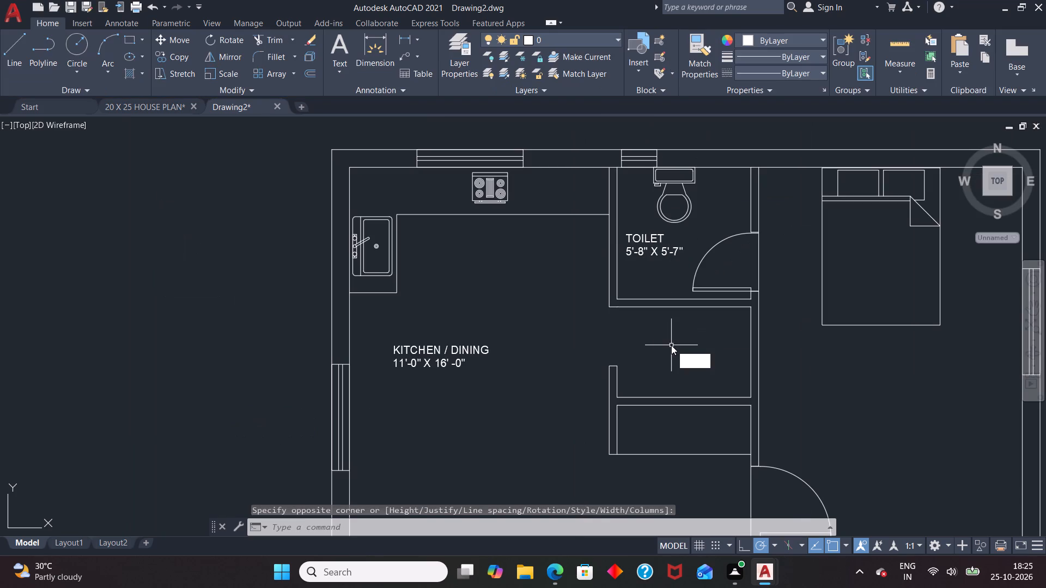
key("Return")
left_click_drag(652, 333, 658, 347)
left_click(733, 374)
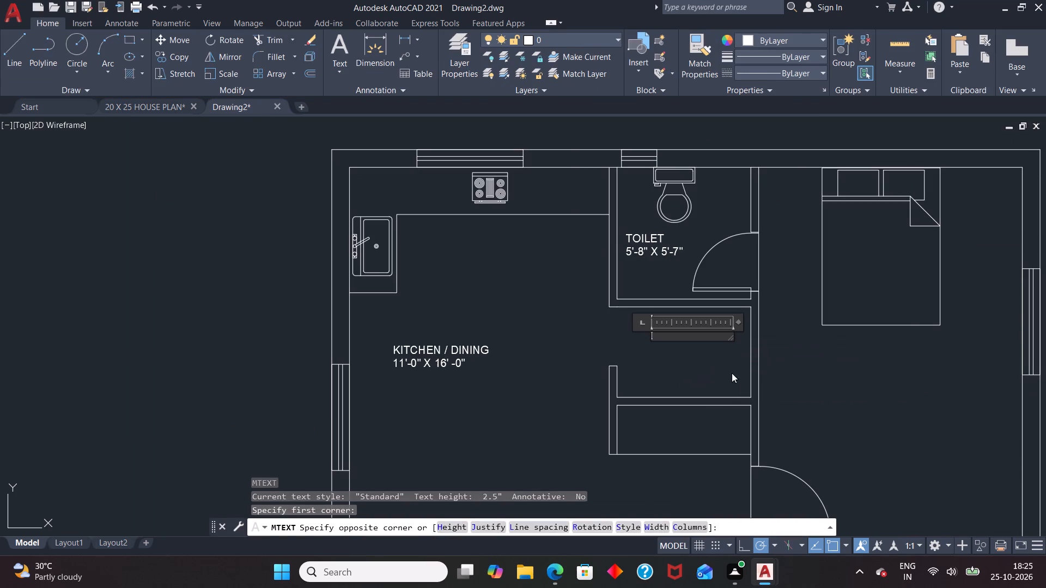
left_click(156, 55)
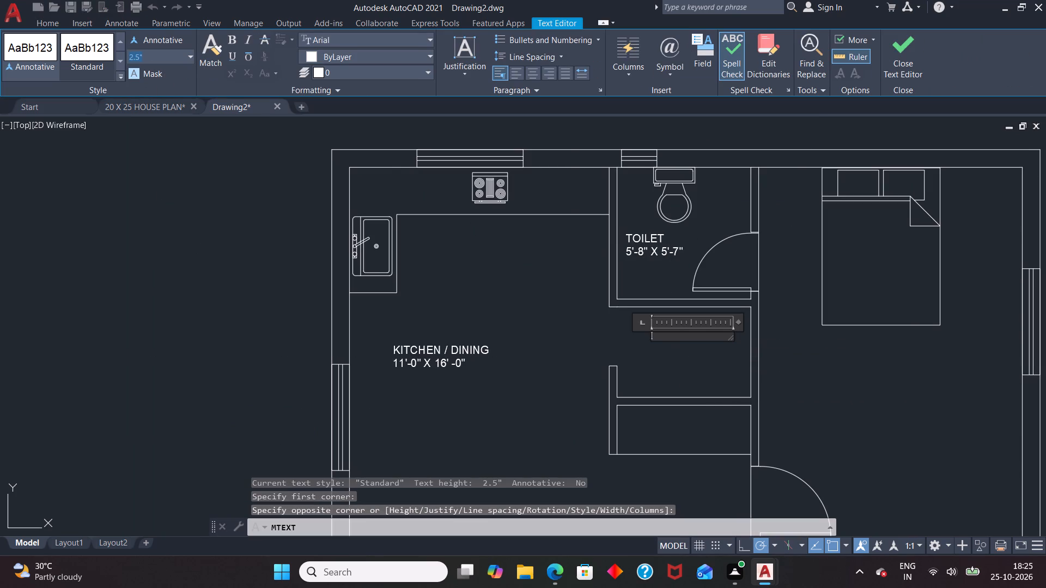
key("Delete")
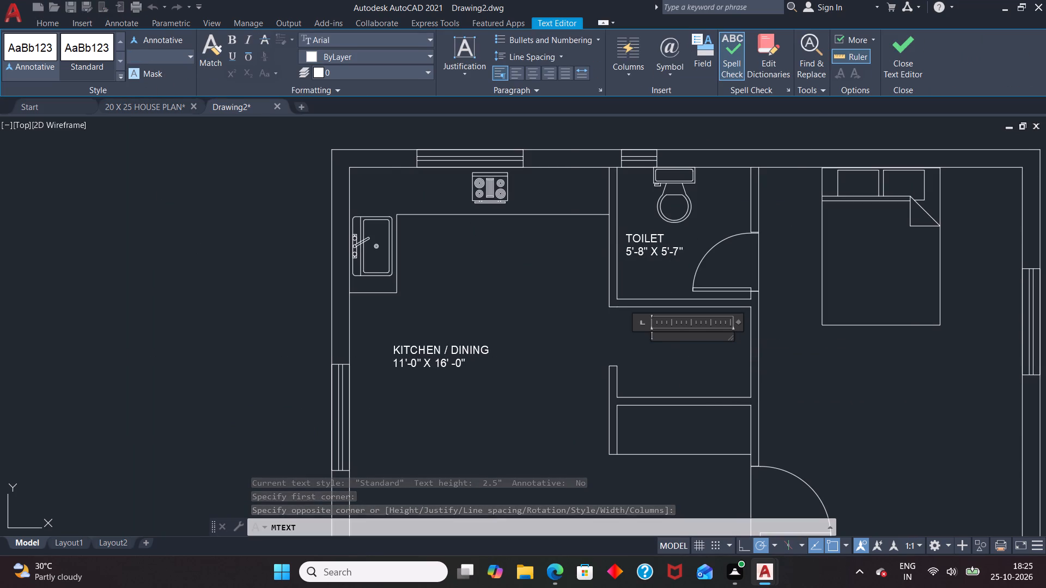
key("4")
key("Return")
type("STORE")
key("Return")
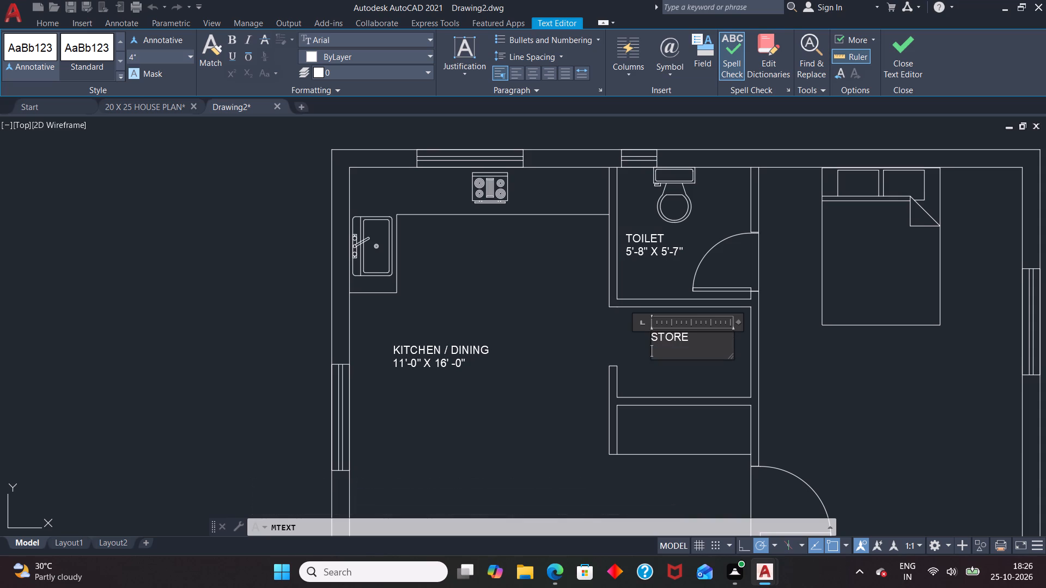
Add the size "5'-8" X 3'-10"" as the second line of the STORE label and finish it.
type("5'-9")
key("BackSpace")
type("8\" X")
key("space")
type("3'-10\"")
left_click(675, 431)
Add a 4" high multiline text label reading "PUJA" and "AREA" on two lines in the small space south of the store.
key("t")
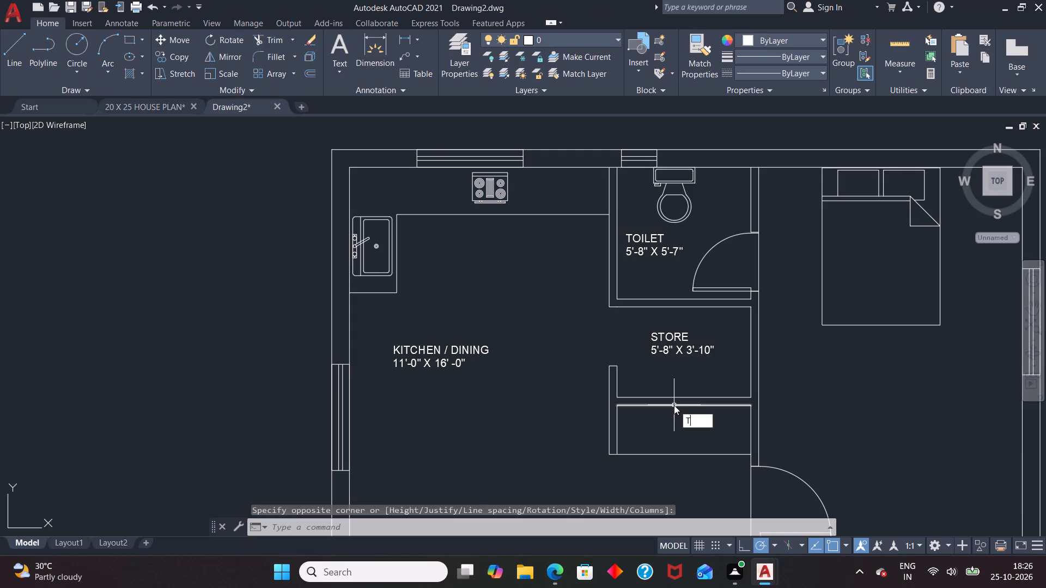
key("Return")
scroll(631, 290, "down", 1)
scroll(657, 384, "up", 1)
left_click_drag(649, 360, 662, 371)
left_click(714, 388)
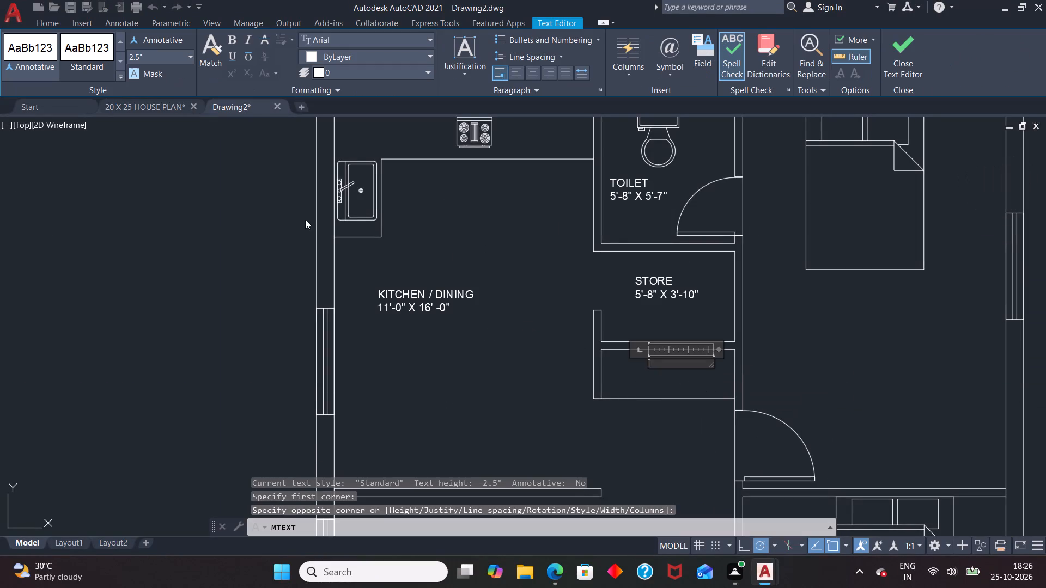
left_click(165, 60)
key("Delete")
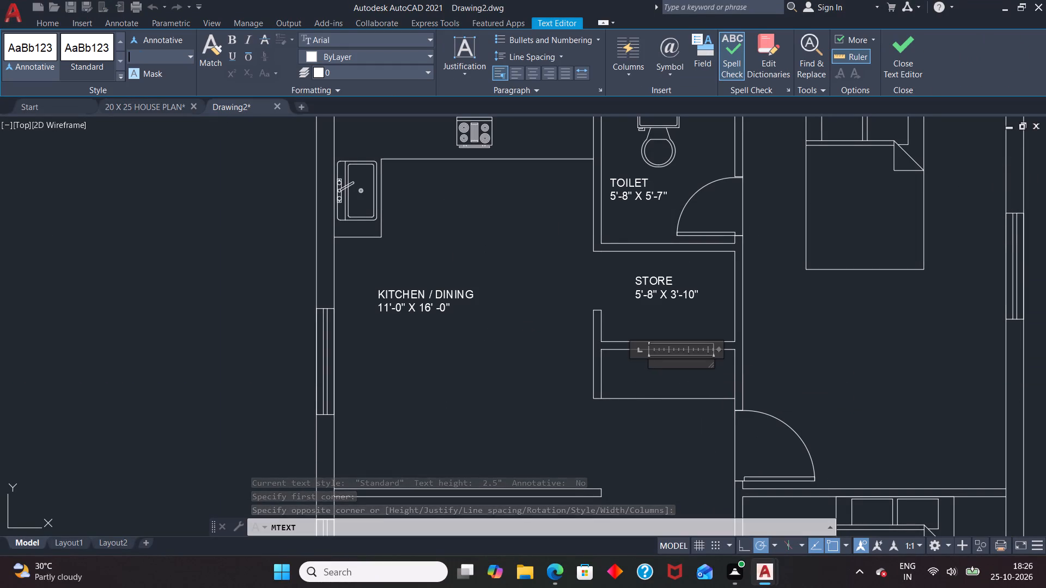
key("4")
key("Return")
type("PUJA")
key("Return")
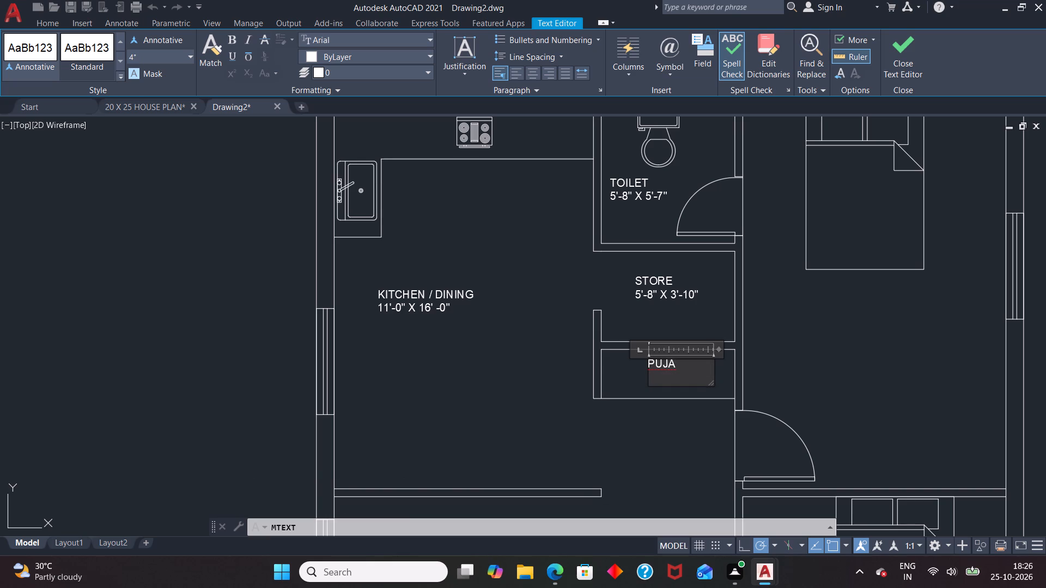
type("AREA")
left_click(638, 444)
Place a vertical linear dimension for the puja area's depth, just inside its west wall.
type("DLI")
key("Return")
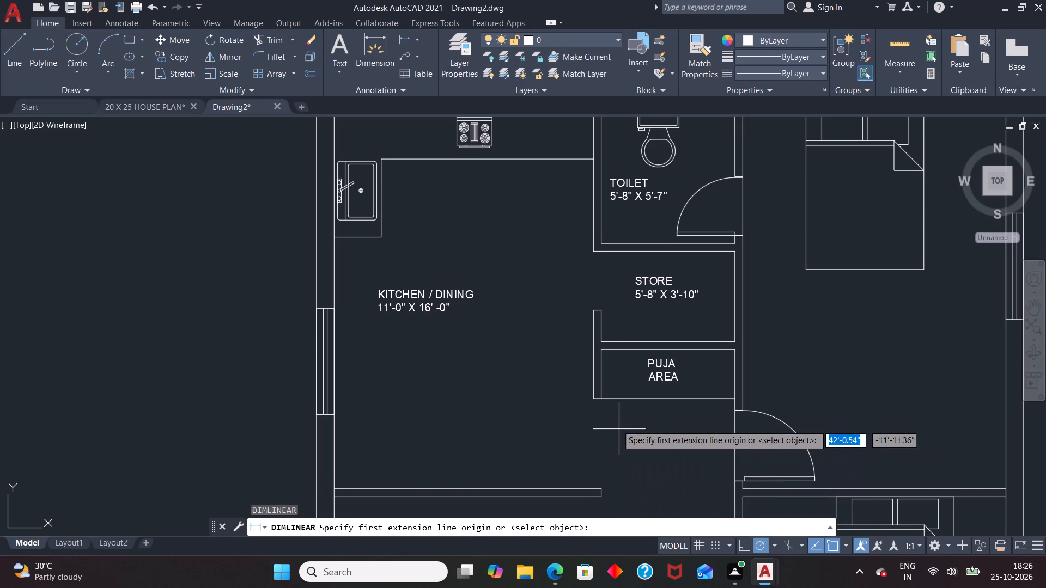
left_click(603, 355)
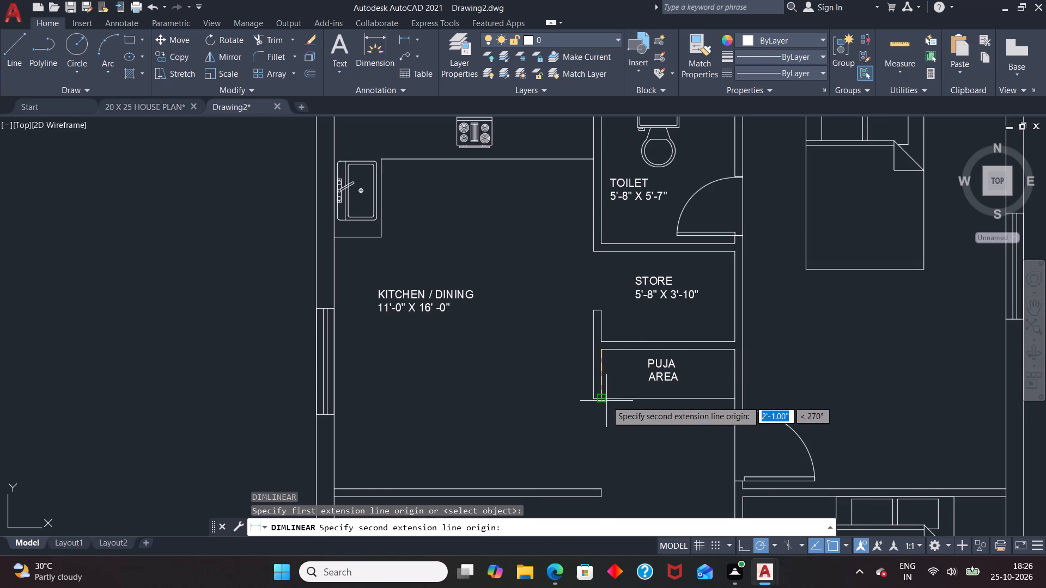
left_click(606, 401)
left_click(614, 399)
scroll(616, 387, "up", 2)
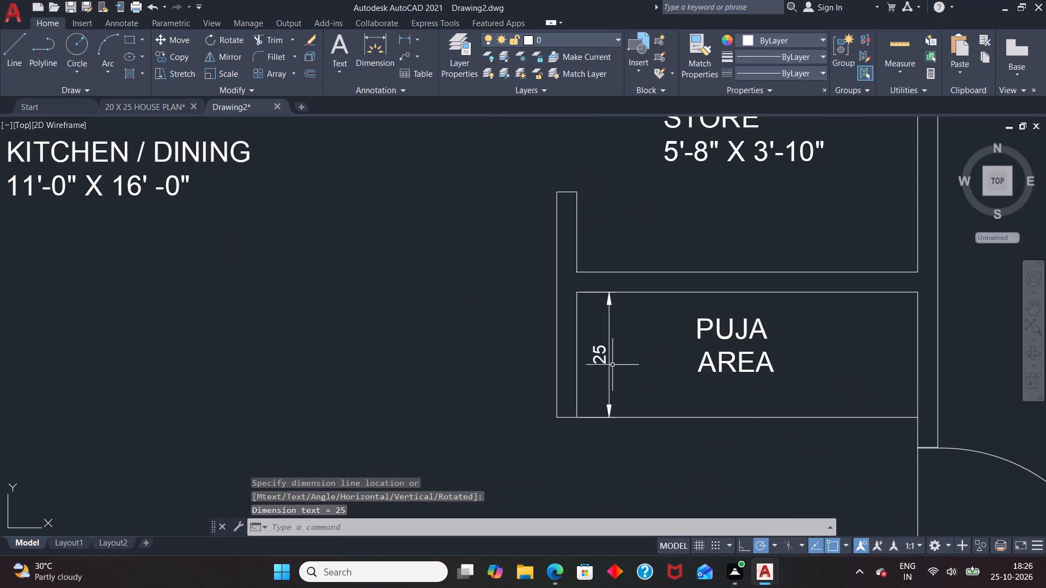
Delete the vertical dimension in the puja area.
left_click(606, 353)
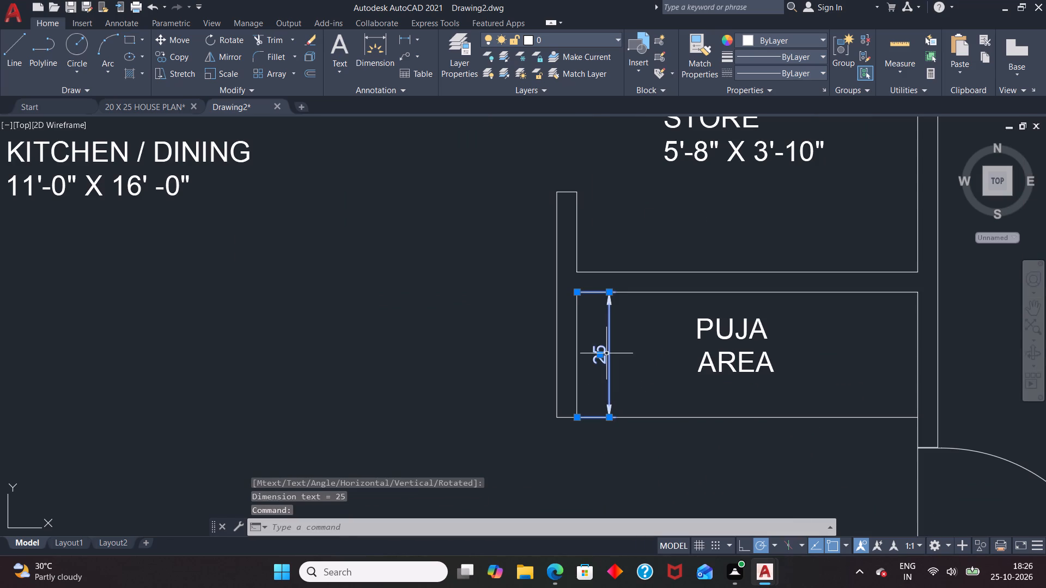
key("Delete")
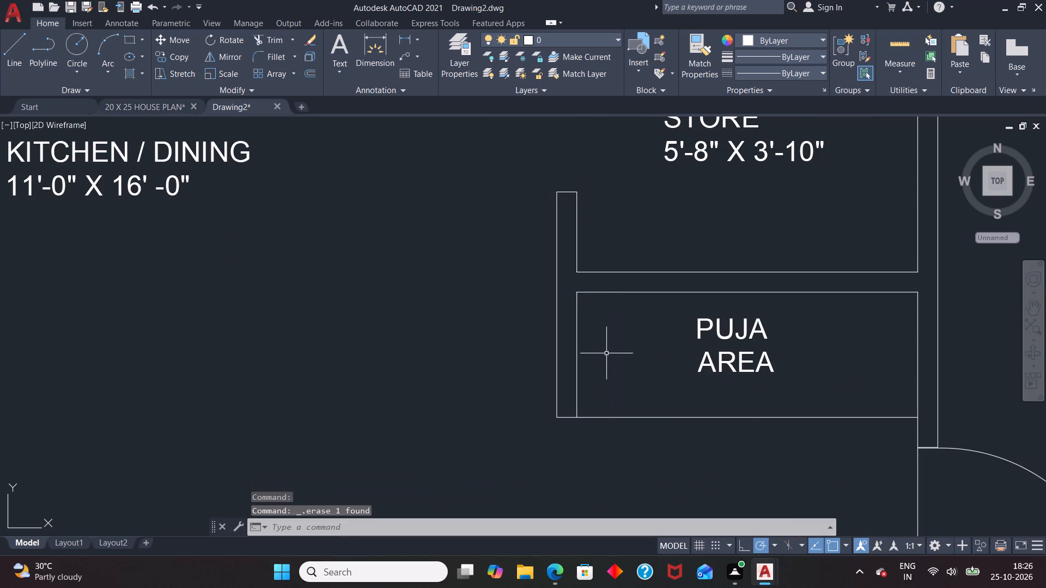
Modify the ISO-25 dimension style to use the Engineering unit format for linear dimensions.
key("d")
key("Return")
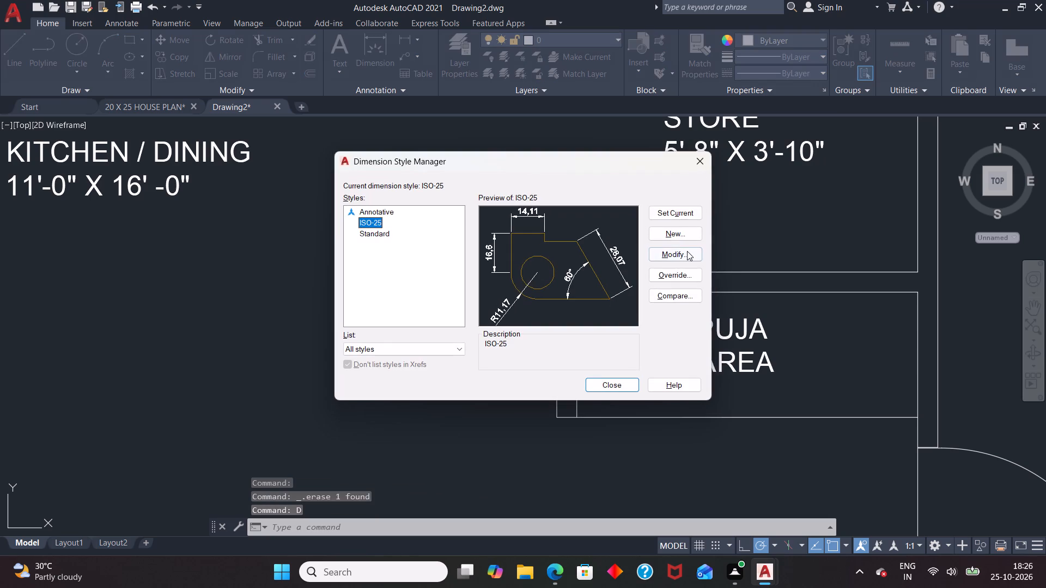
left_click(687, 251)
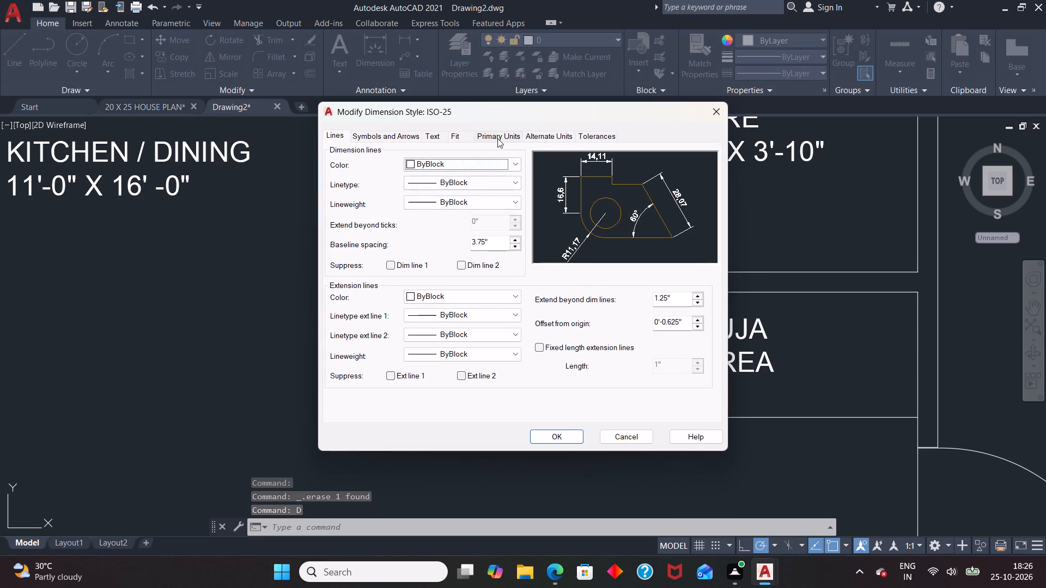
left_click(497, 138)
left_click(490, 159)
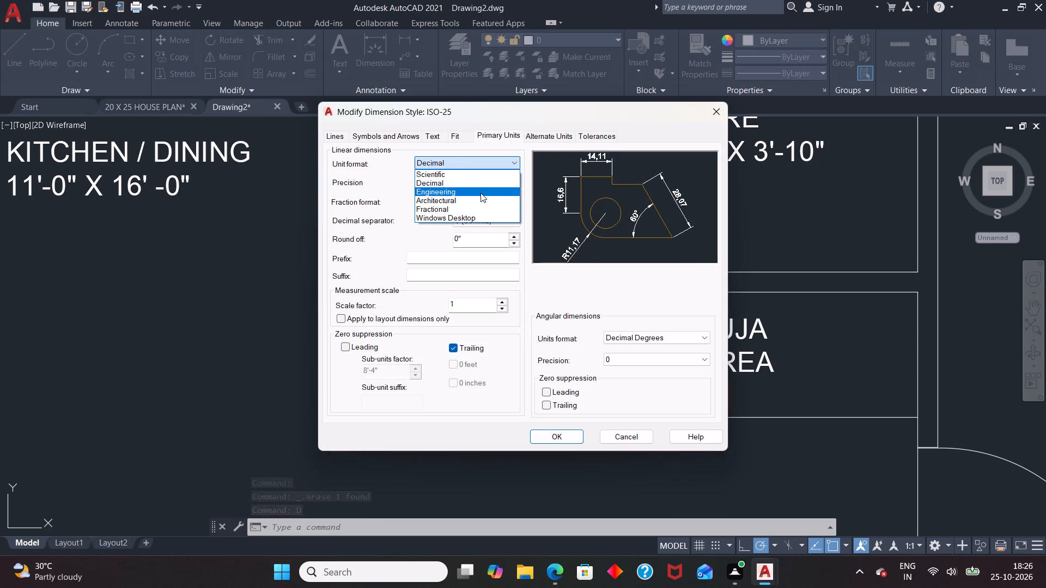
left_click(481, 193)
Set both the text height and the arrow size of the ISO-25 dimension style to 4.
left_click(427, 136)
left_click_drag(486, 228, 487, 230)
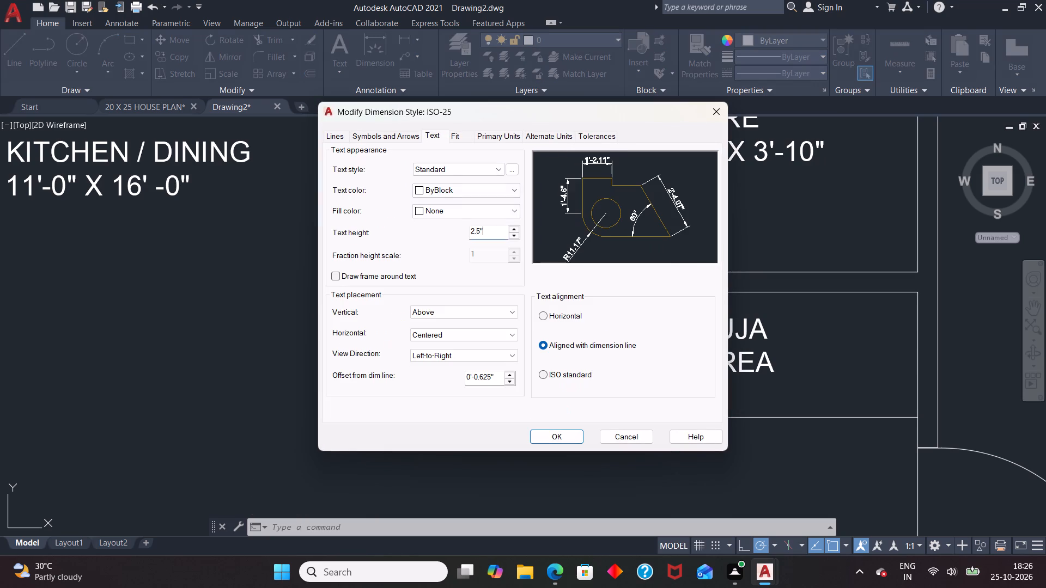
left_click_drag(487, 230, 461, 243)
key("BackSpace")
key("4")
left_click(396, 131)
left_click_drag(366, 266, 346, 277)
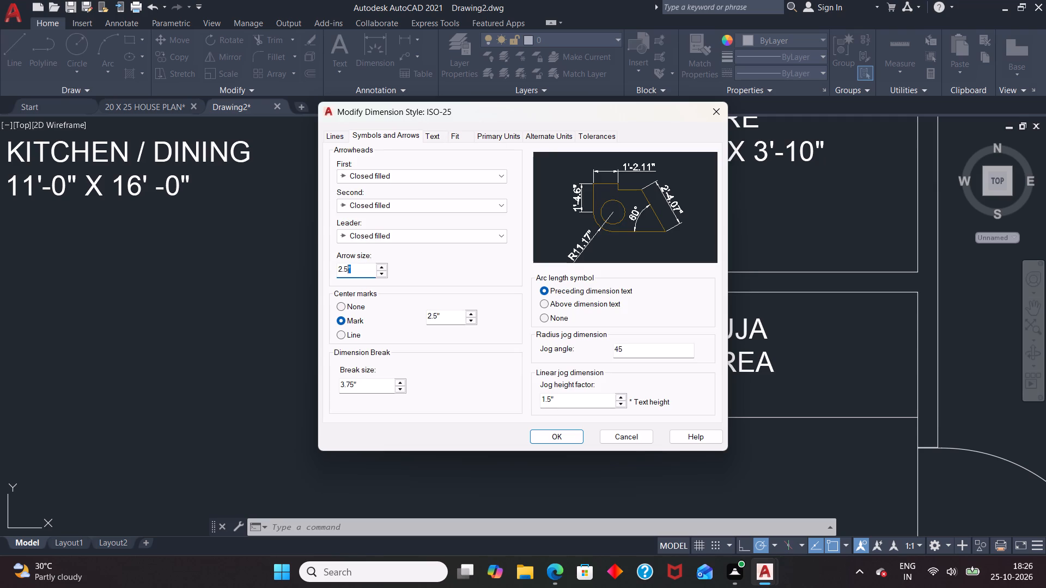
left_click_drag(346, 277, 325, 283)
key("BackSpace")
key("4")
Turn on fixed length extension lines for ISO-25, apply the style changes and make the style current.
left_click(340, 134)
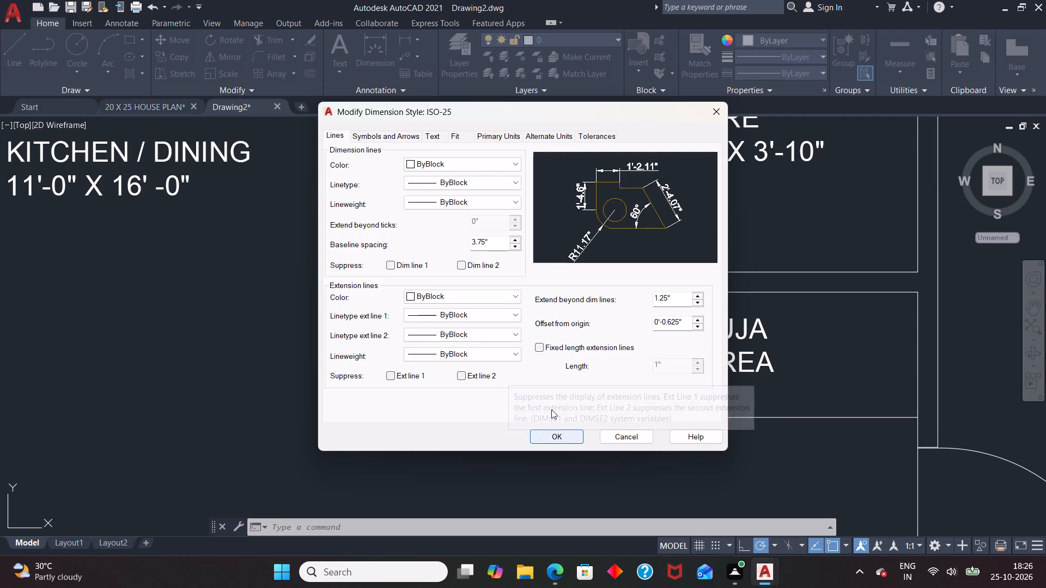
left_click(536, 347)
left_click(546, 431)
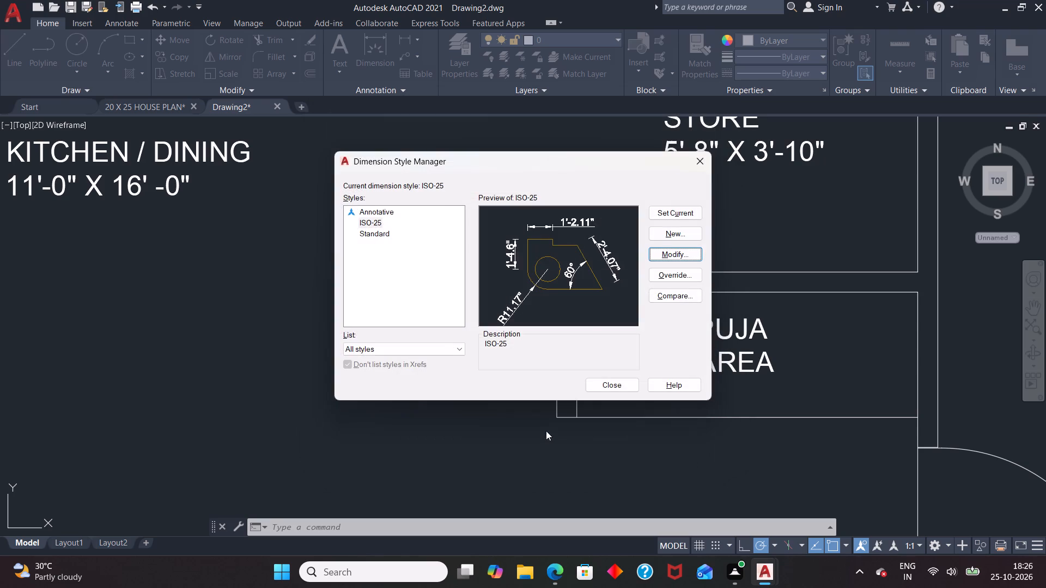
left_click(673, 207)
left_click(597, 383)
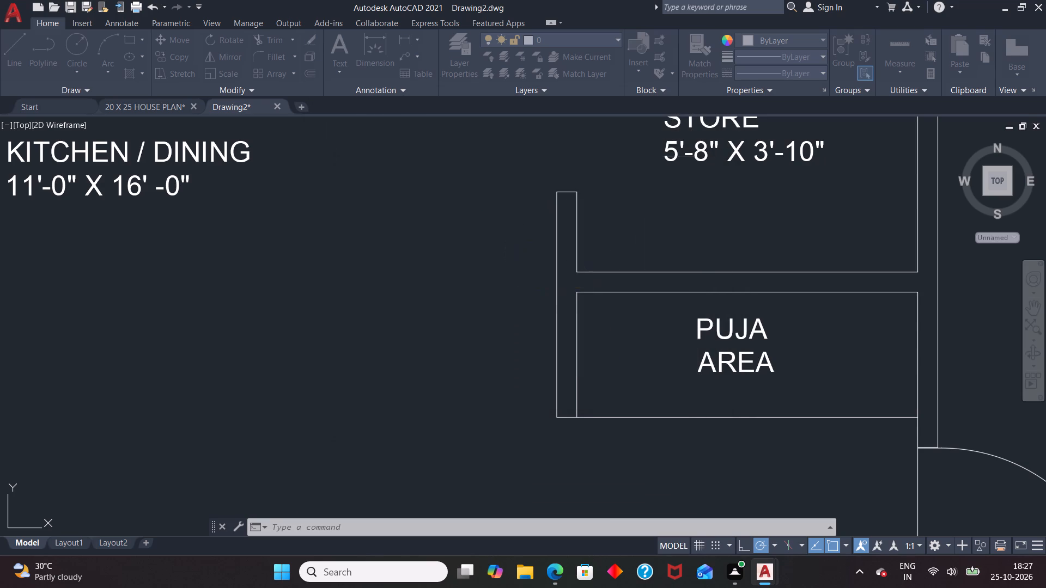
Dimension the puja area's depth with a vertical linear dimension just inside its west wall.
type("DLI")
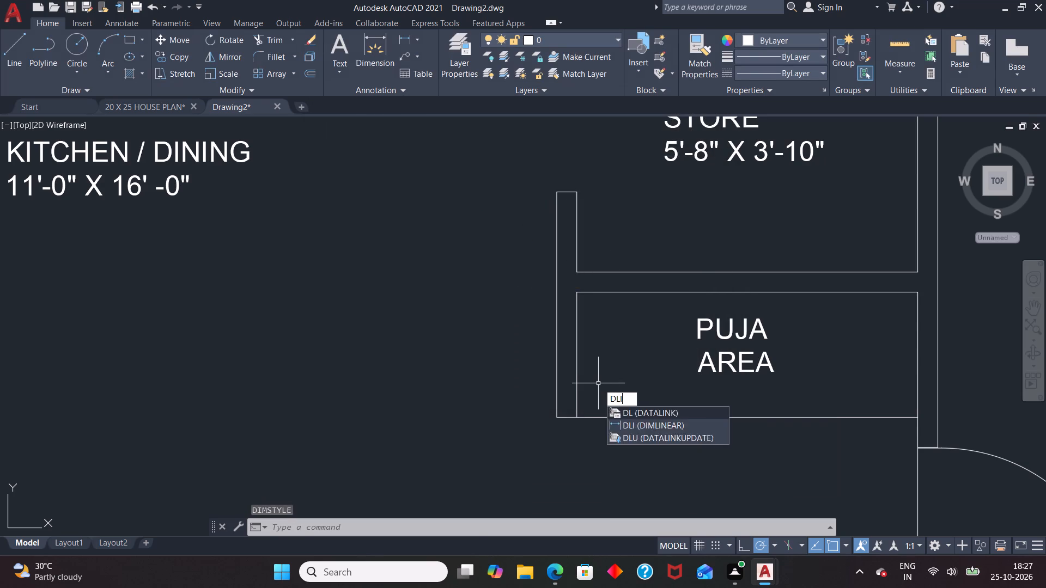
key("Return")
left_click(580, 297)
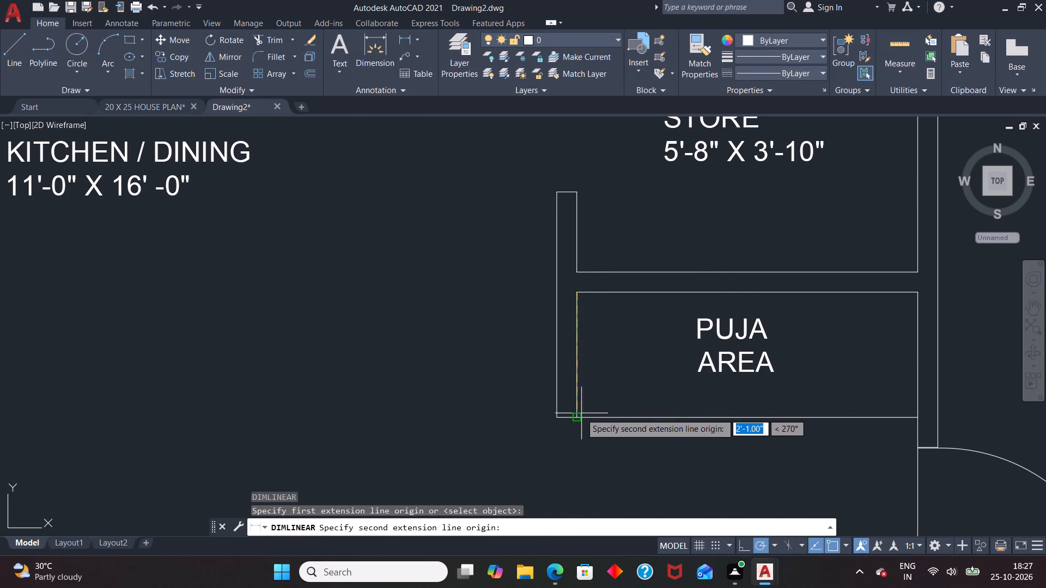
left_click(580, 418)
left_click(606, 412)
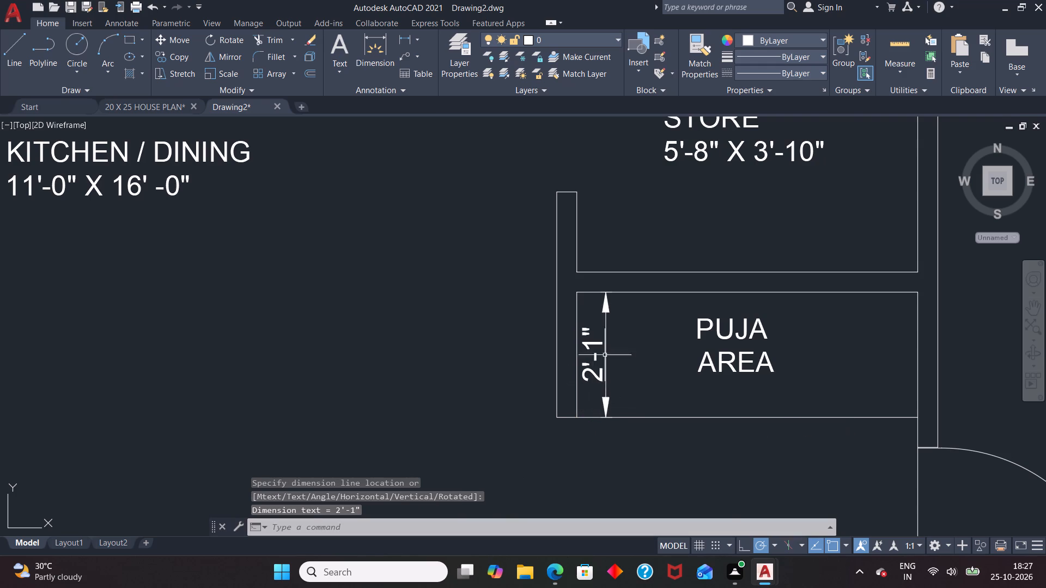
Label the north bedroom below its bed with "BEDROOM -1" and "11'-0" X 16'-0"" on two lines of 4" multiline text.
scroll(610, 346, "down", 2)
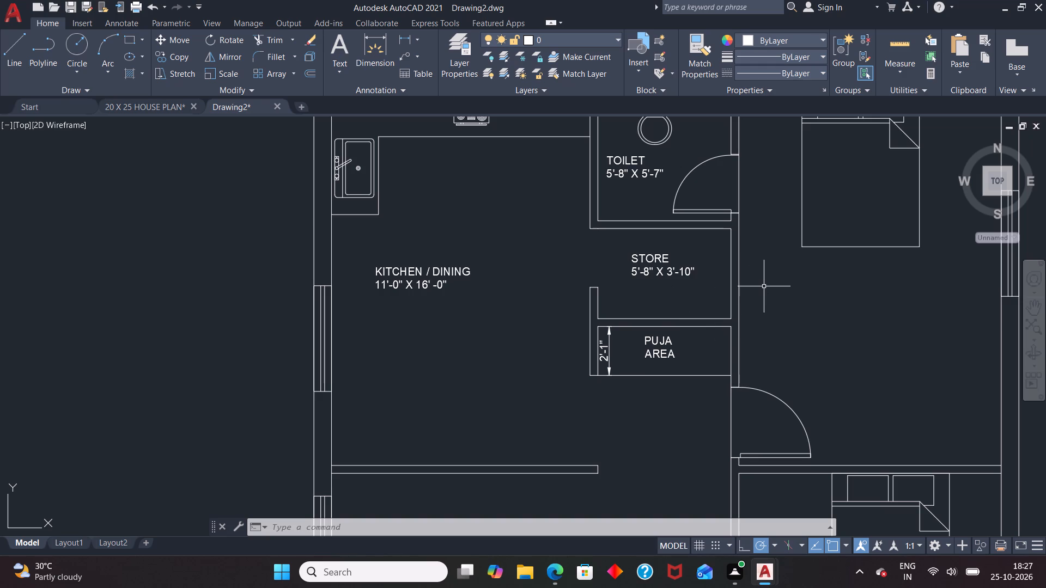
scroll(665, 311, "down", 2)
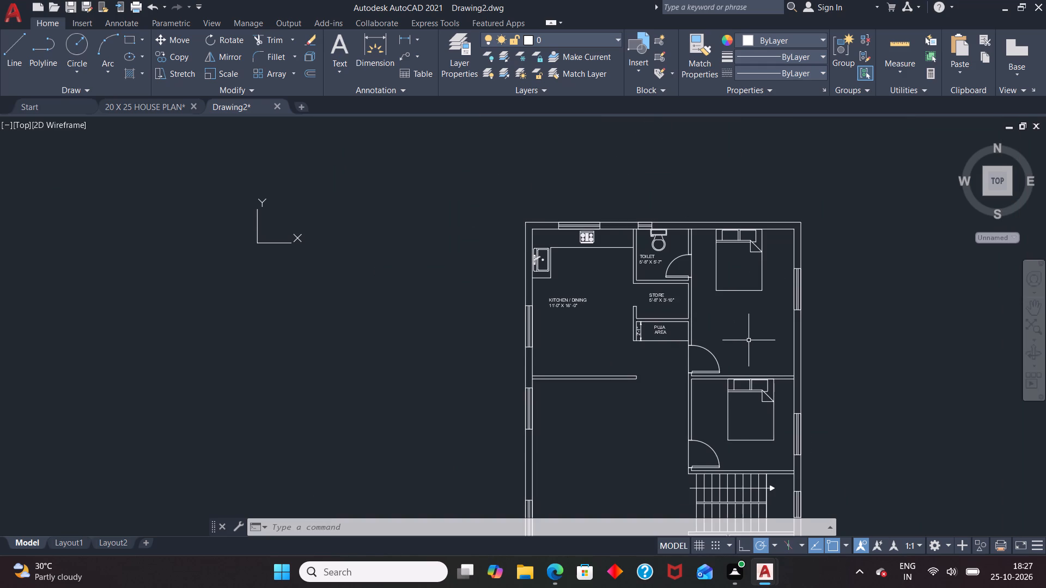
scroll(682, 329, "down", 1)
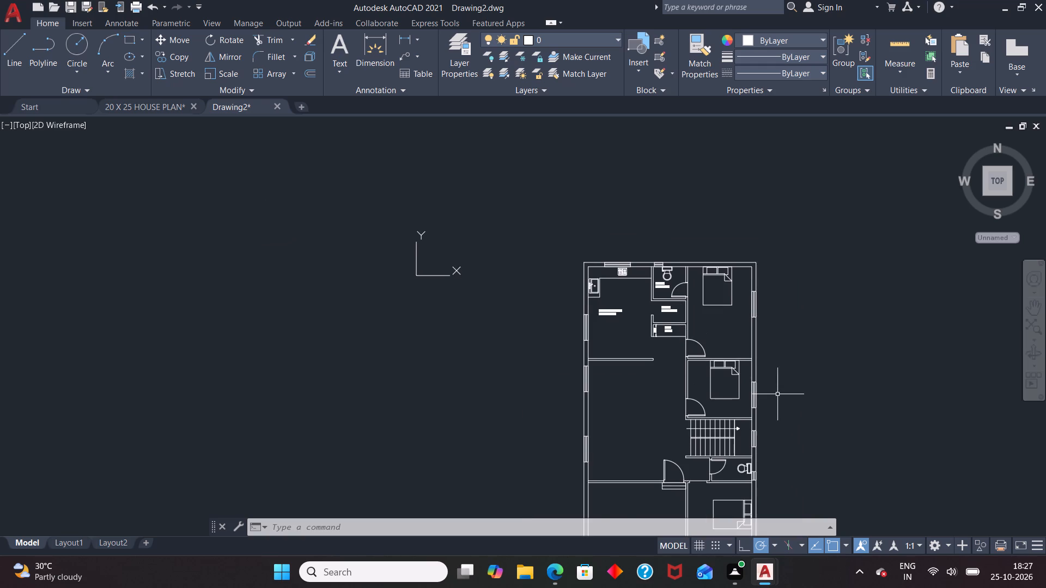
scroll(772, 393, "up", 1)
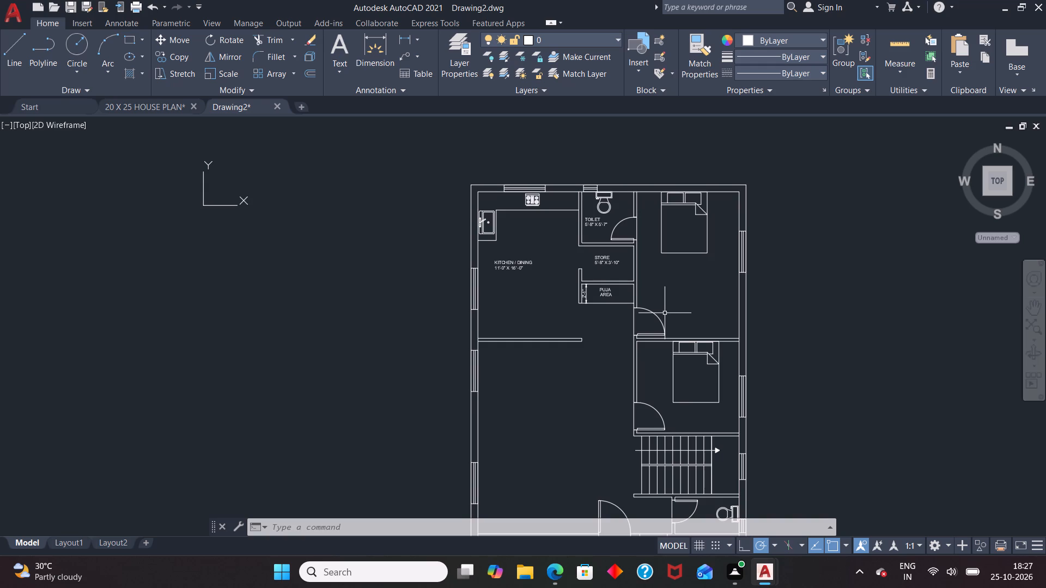
key("t")
key("Return")
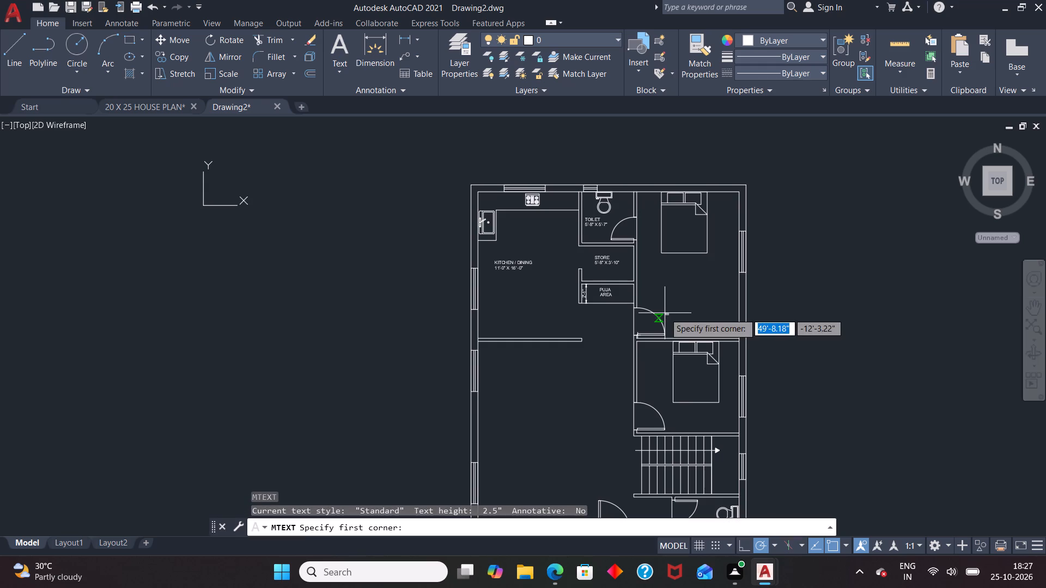
scroll(676, 264, "up", 2)
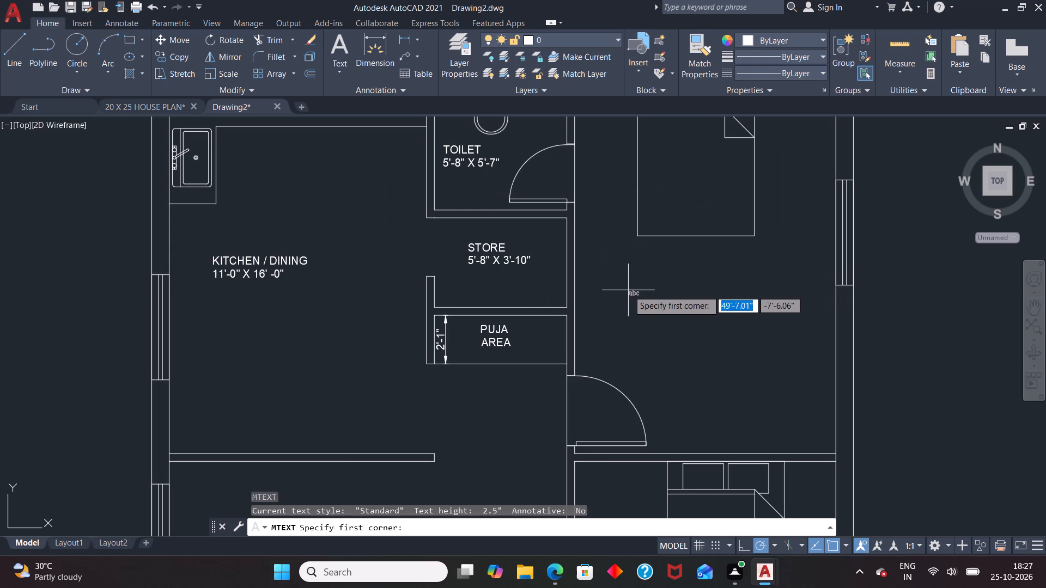
left_click_drag(631, 289, 637, 295)
left_click(806, 377)
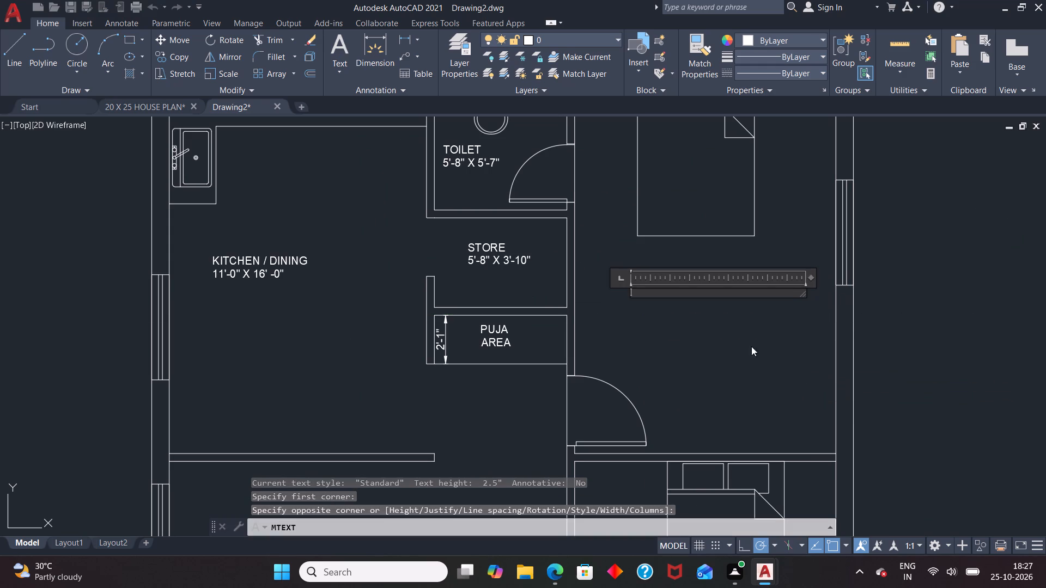
left_click(175, 57)
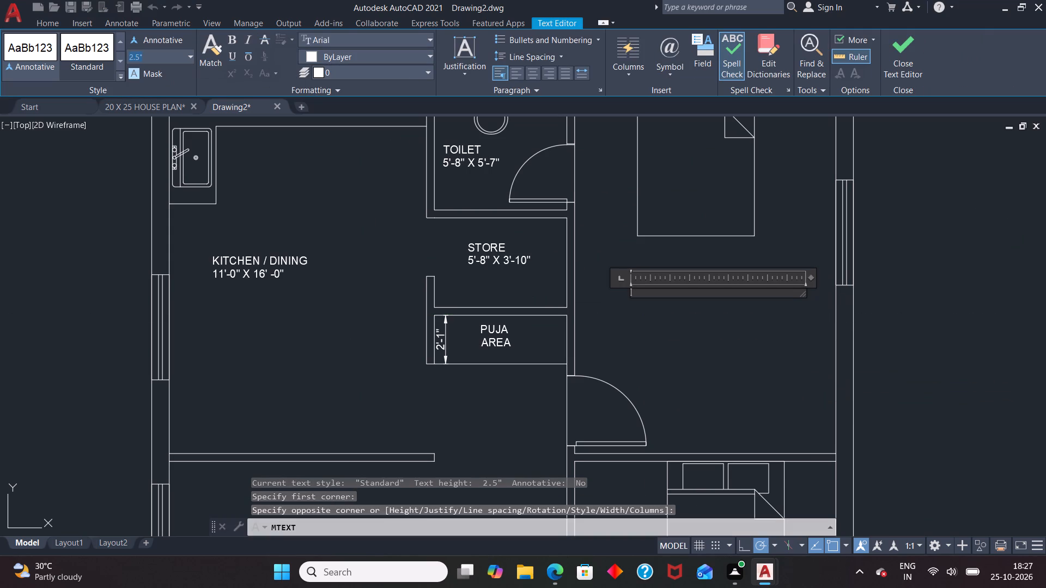
key("BackSpace")
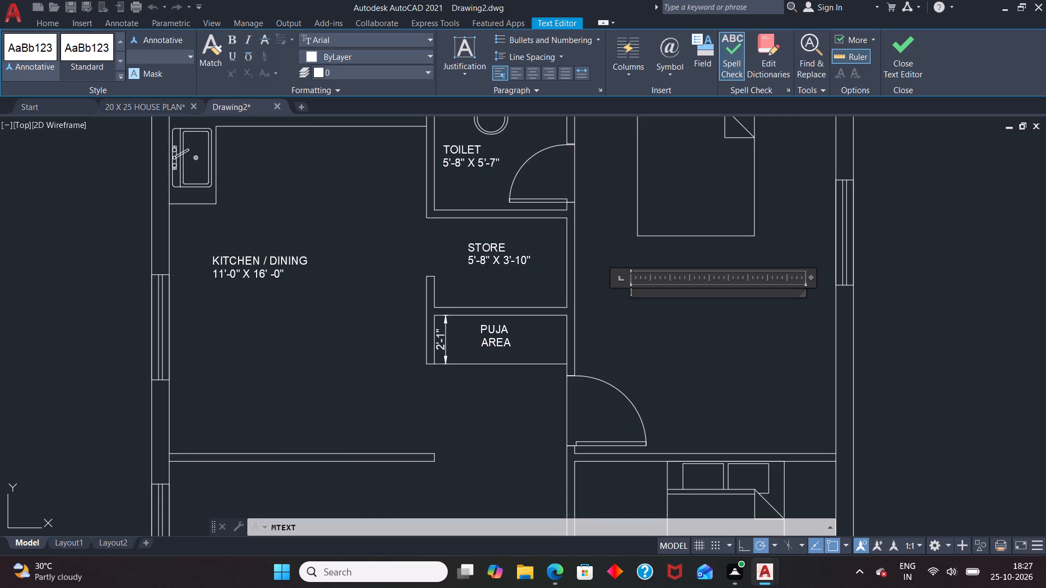
key("4")
key("Return")
key("4")
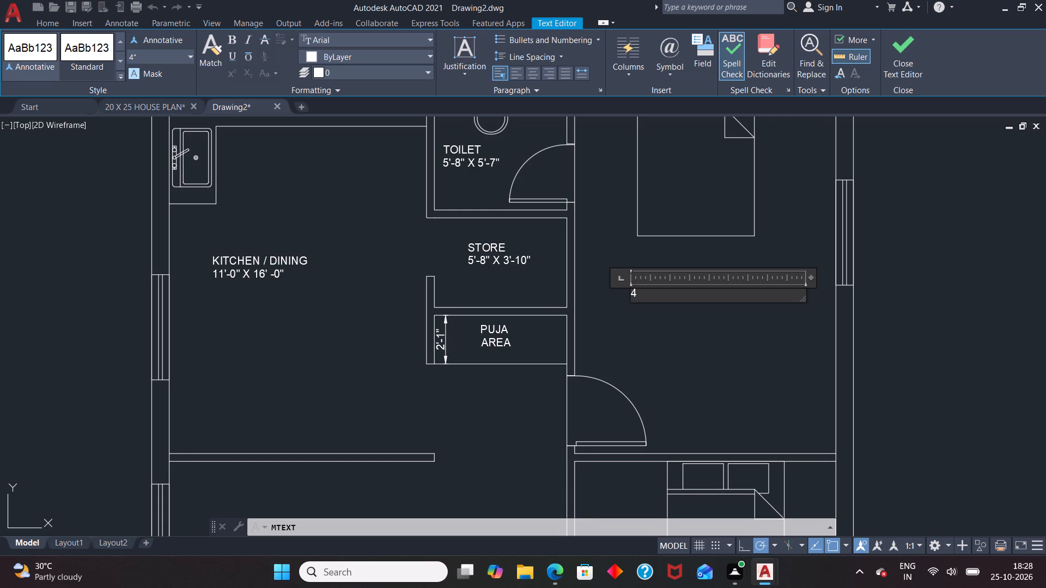
key("BackSpace")
type("BEDROOM")
key("space")
type("-")
key("1")
key("Return")
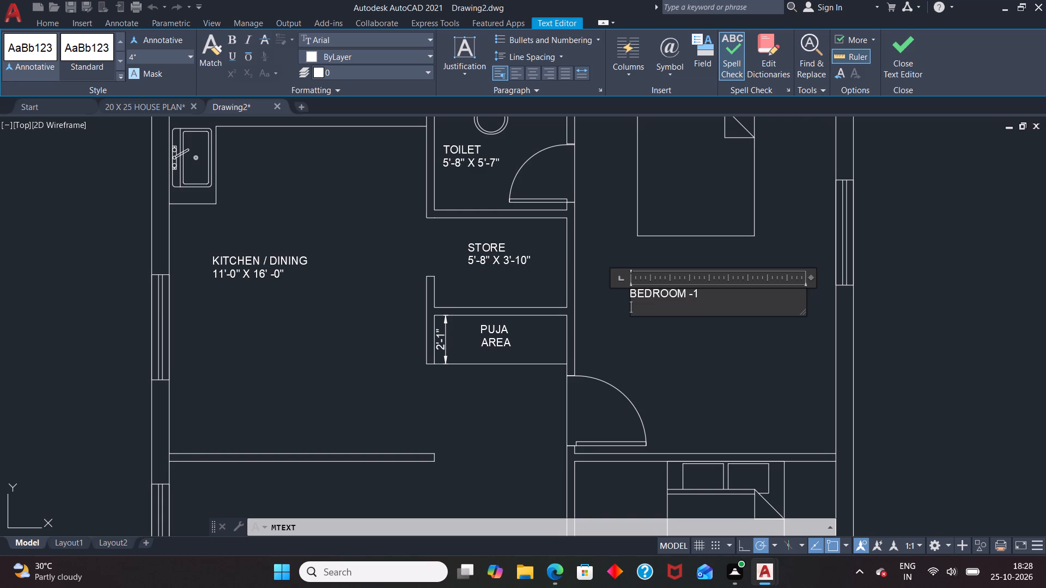
type("11")
type("'-0\" X")
key("space")
type("16")
type("'-0\"")
left_click(673, 385)
Shift the BEDROOM -1 label slightly east so it sits beneath the bed.
left_click(658, 292)
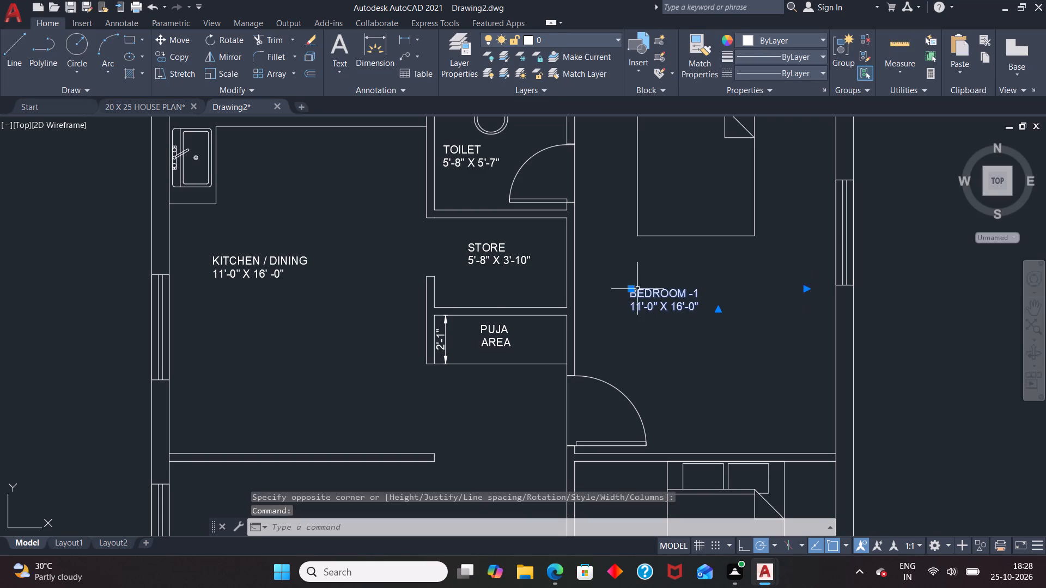
left_click(633, 289)
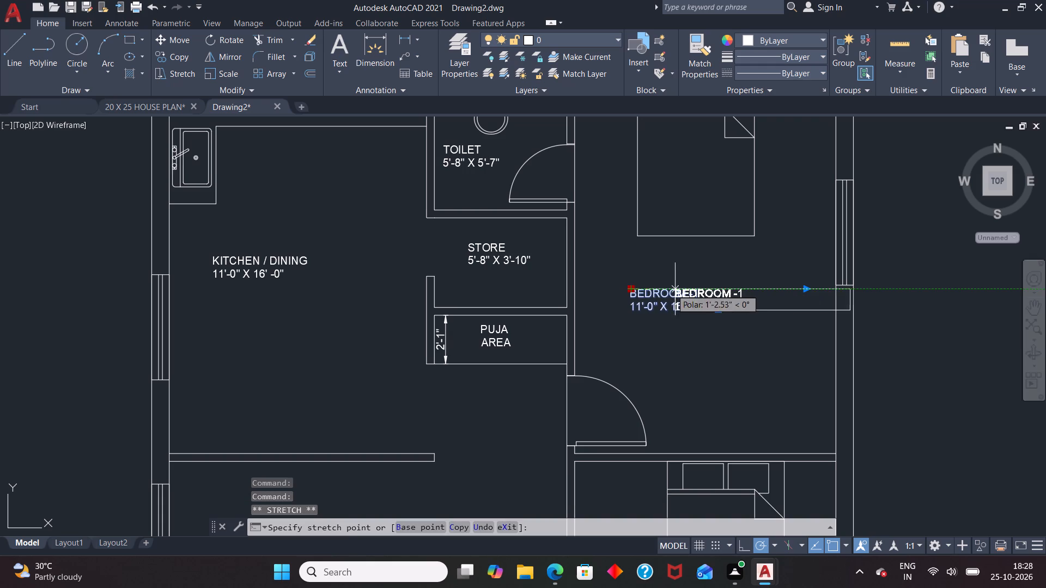
left_click(670, 290)
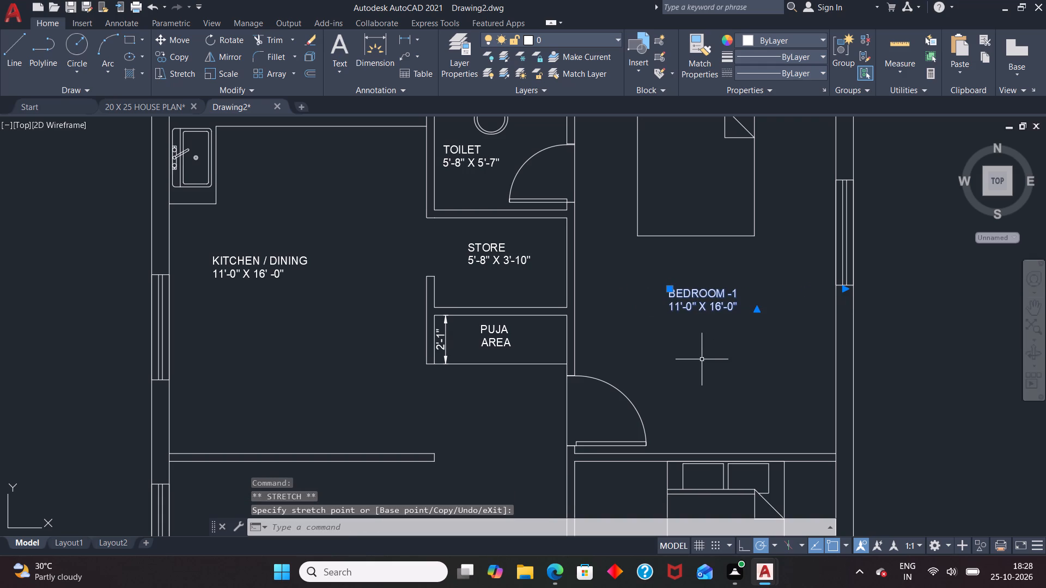
key("Escape")
Label the second bedroom below its bed with "BEDROOM -2" and "11'-0" X 10'-0"" on two lines of 4" multiline text.
scroll(802, 260, "down", 1)
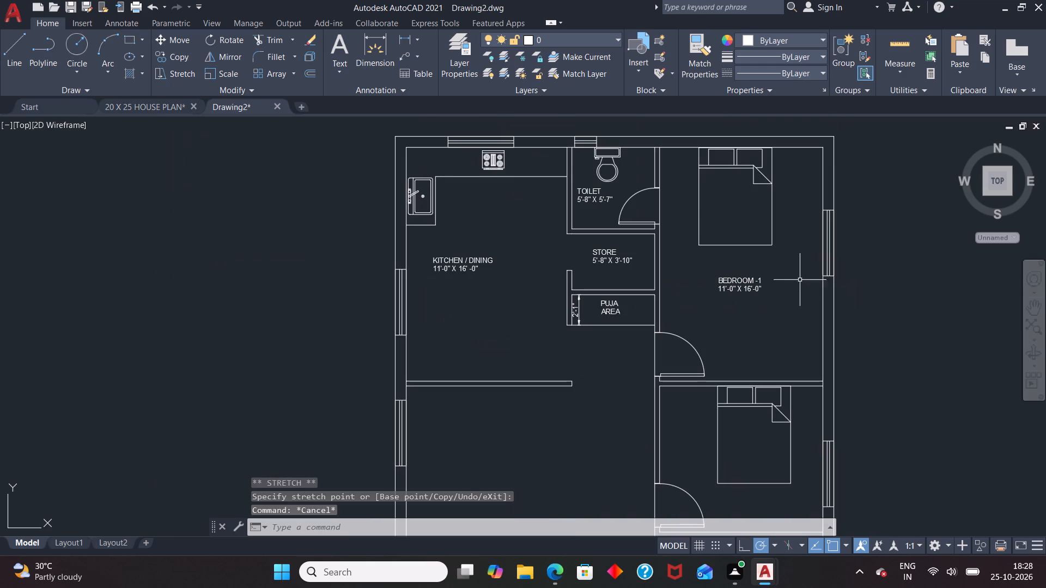
scroll(770, 289, "down", 2)
scroll(784, 377, "up", 1)
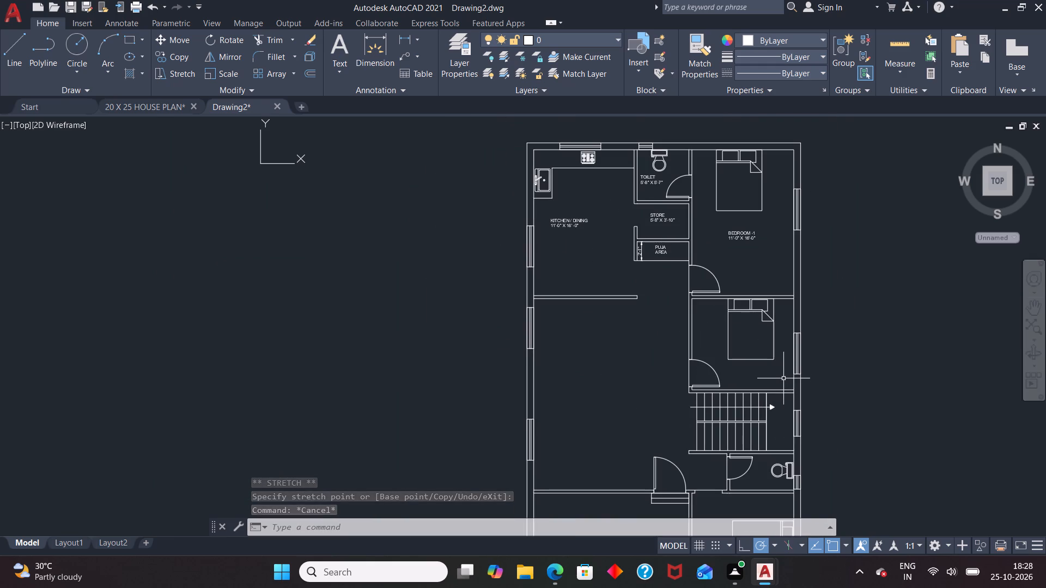
key("t")
key("Return")
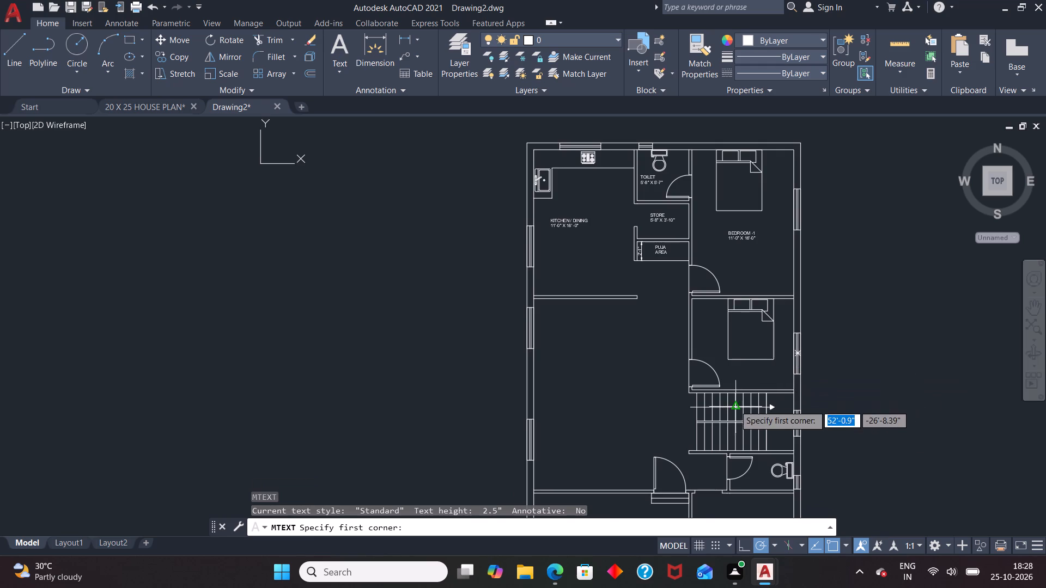
scroll(733, 405, "up", 3)
left_click(703, 266)
left_click(885, 301)
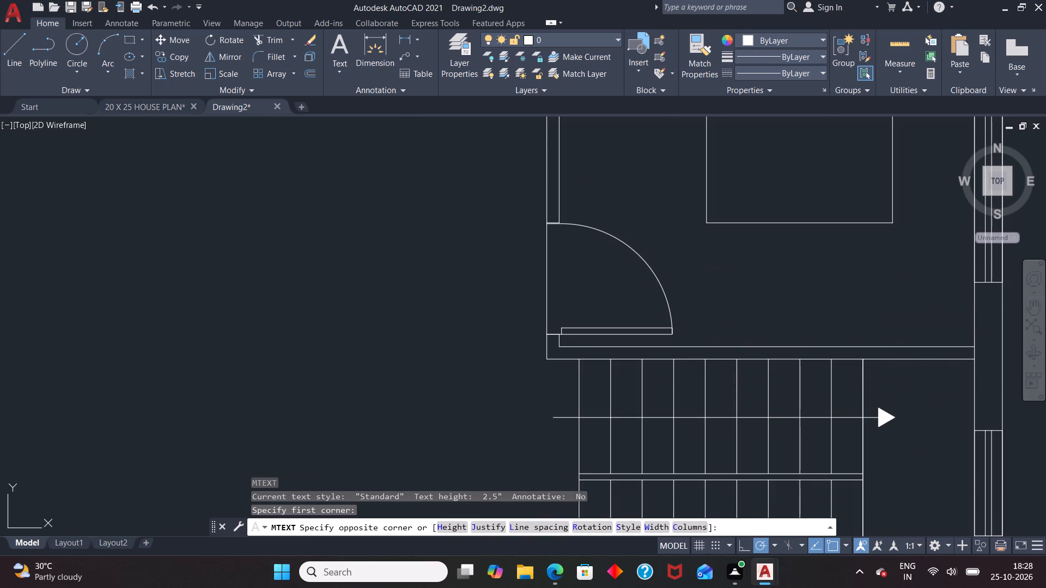
left_click(163, 62)
key("BackSpace")
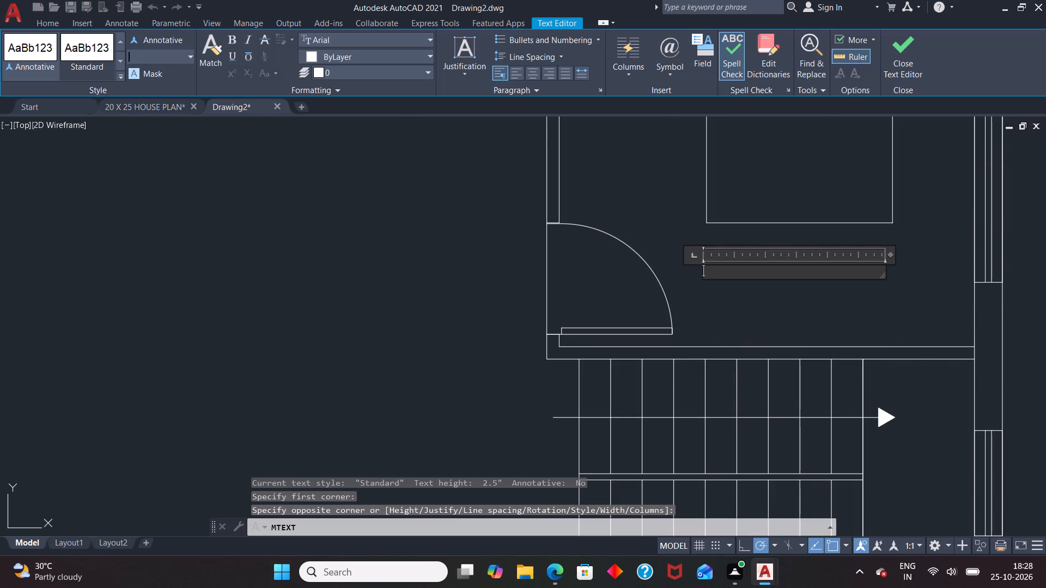
key("4")
key("Return")
type("BEDROOM -")
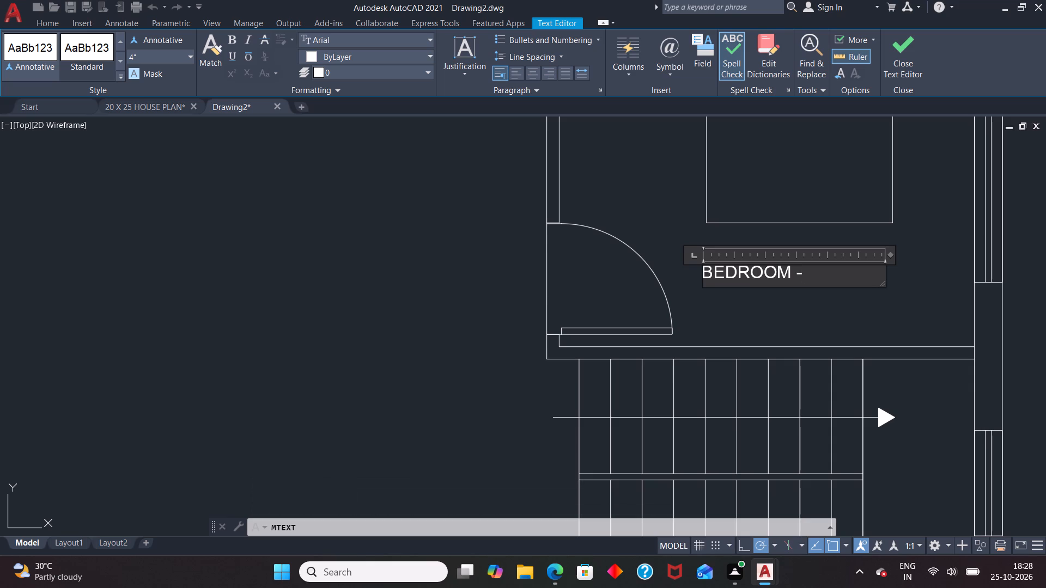
key("2")
key("Return")
type("11")
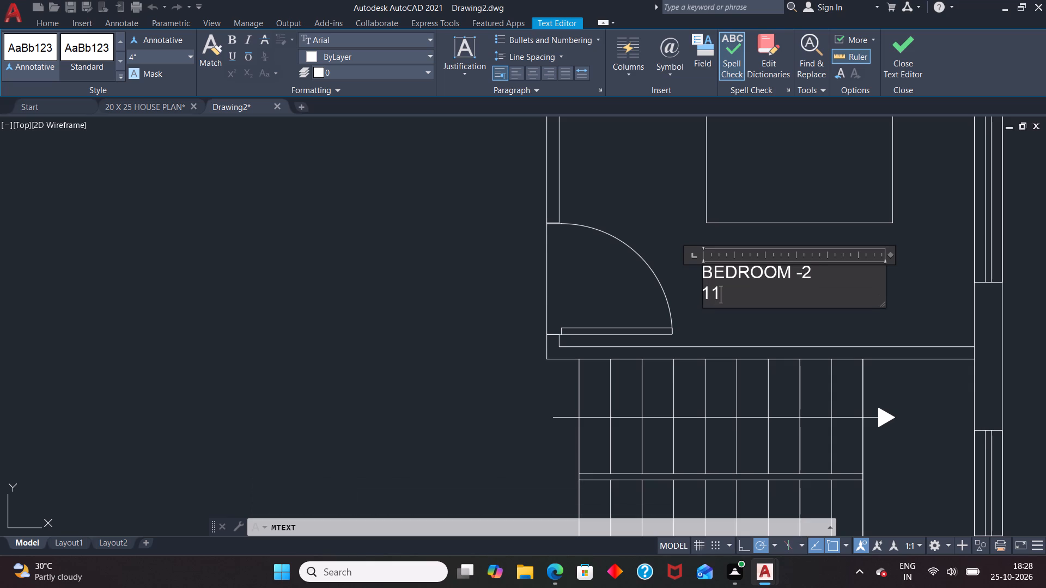
type("'-0\" X")
key("space")
type("10'-0\"")
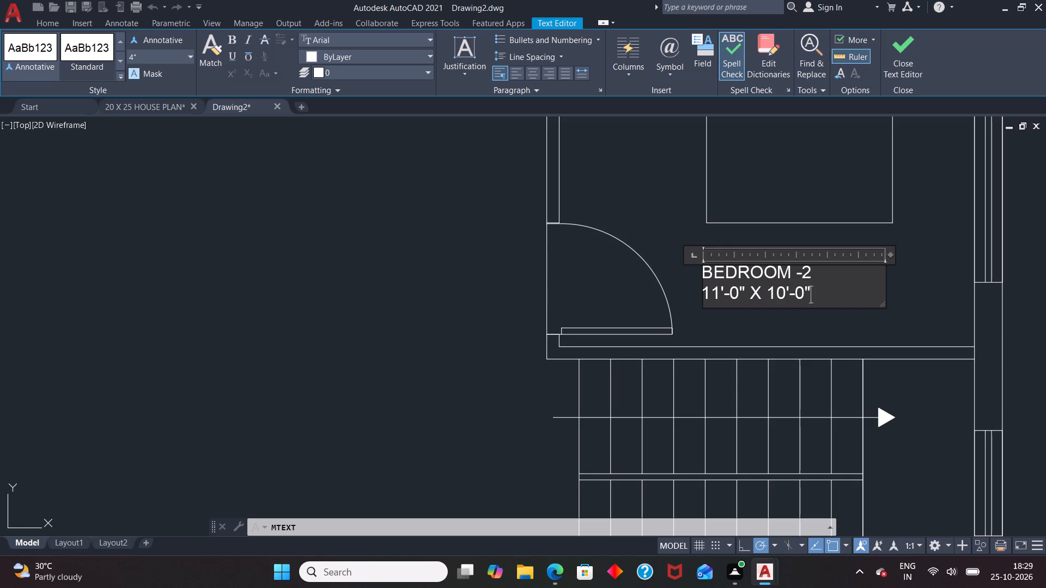
scroll(589, 250, "down", 2)
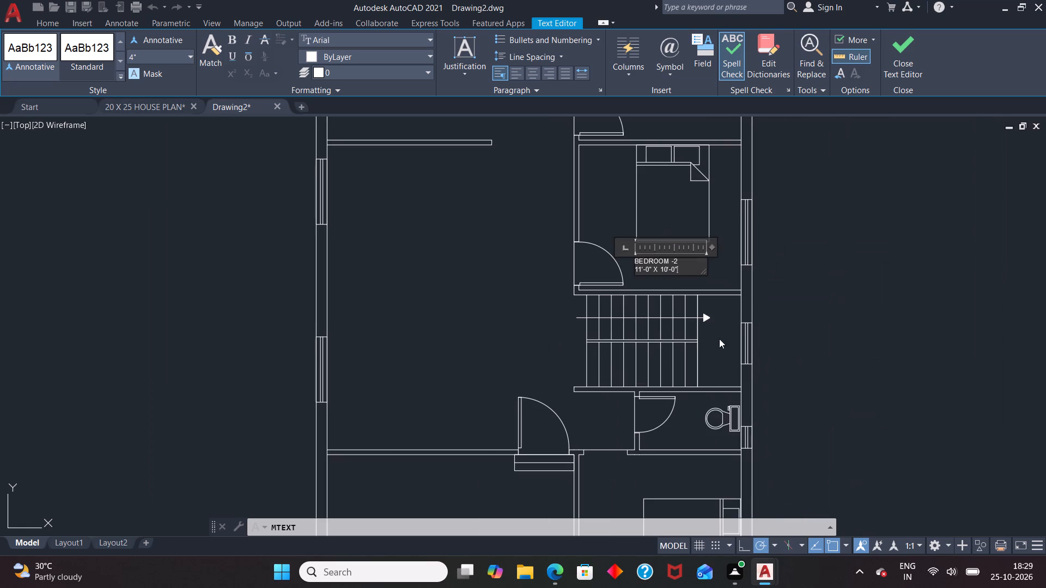
left_click(721, 341)
Add a horizontal linear dimension across the staircase area, from the west end of the steps to the east wall, just below Bedroom 2.
type("DLI")
key("Return")
scroll(610, 301, "up", 1)
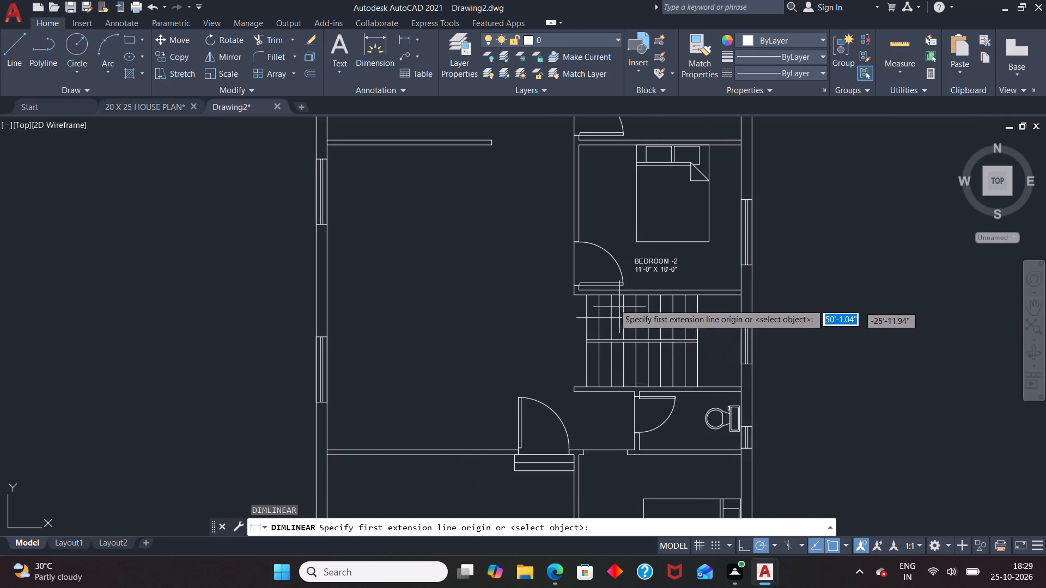
scroll(607, 299, "up", 1)
left_click(560, 287)
scroll(568, 316, "down", 2)
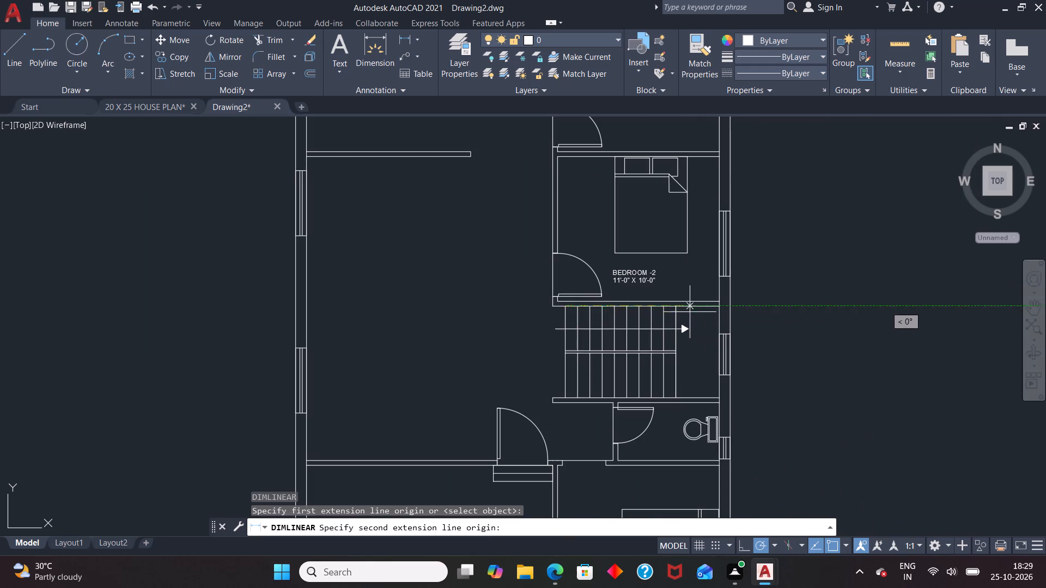
scroll(717, 303, "up", 2)
left_click(721, 313)
left_click(715, 345)
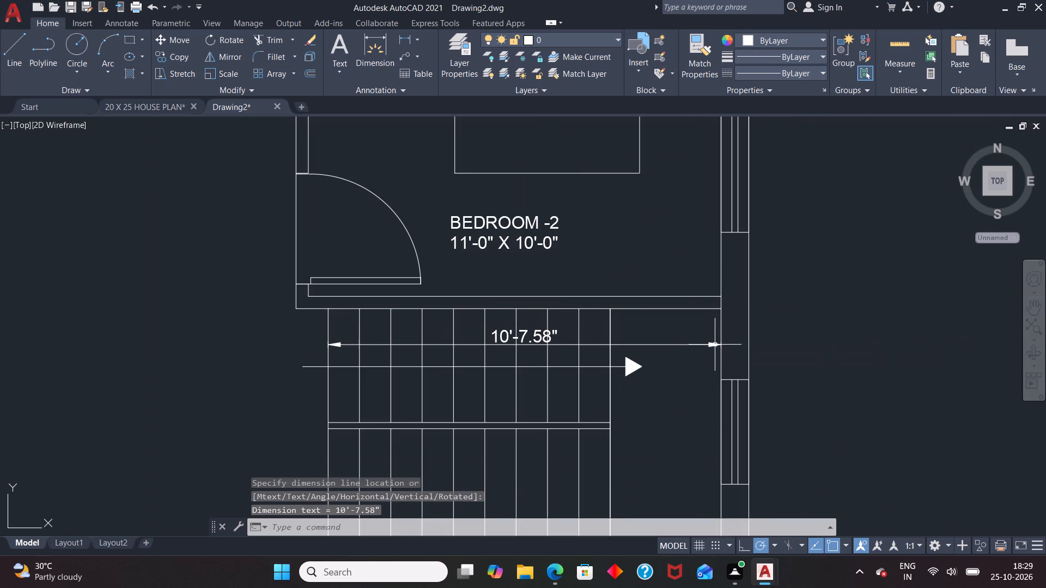
Override the text of the horizontal staircase dimension with 10'-6".
double_click(549, 341)
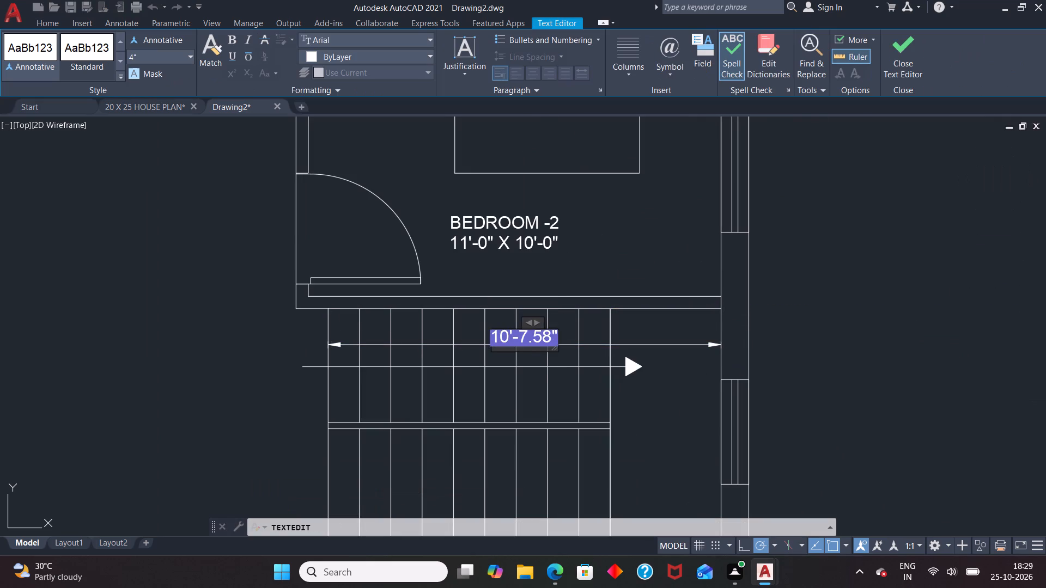
key("Delete")
type("10'-")
type("6\"")
left_click(662, 407)
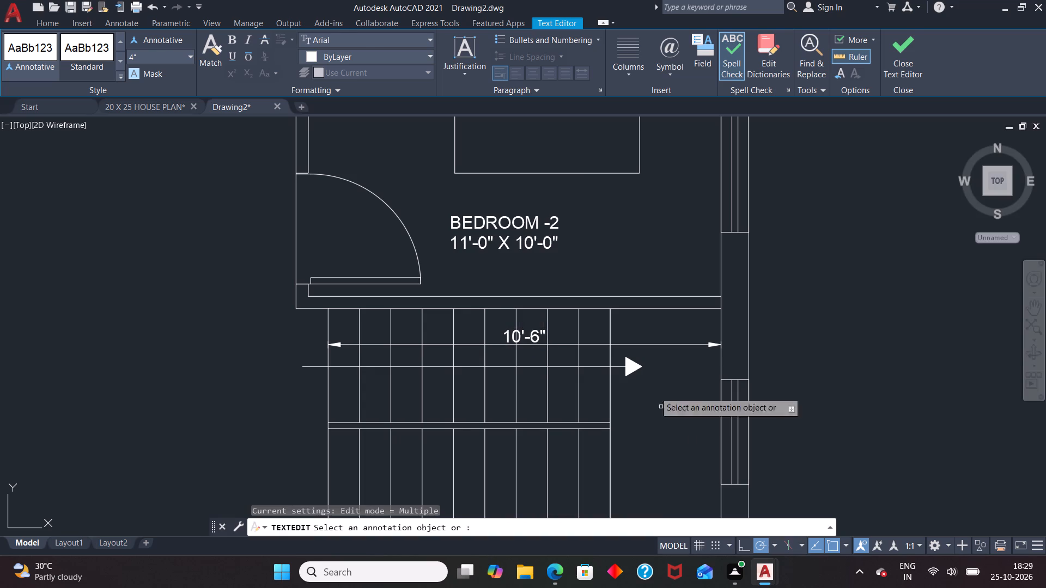
scroll(659, 243, "down", 2)
key("space")
Add a vertical linear dimension across the full staircase depth, between its north and south walls, just inside the east wall.
type("DLI")
key("Return")
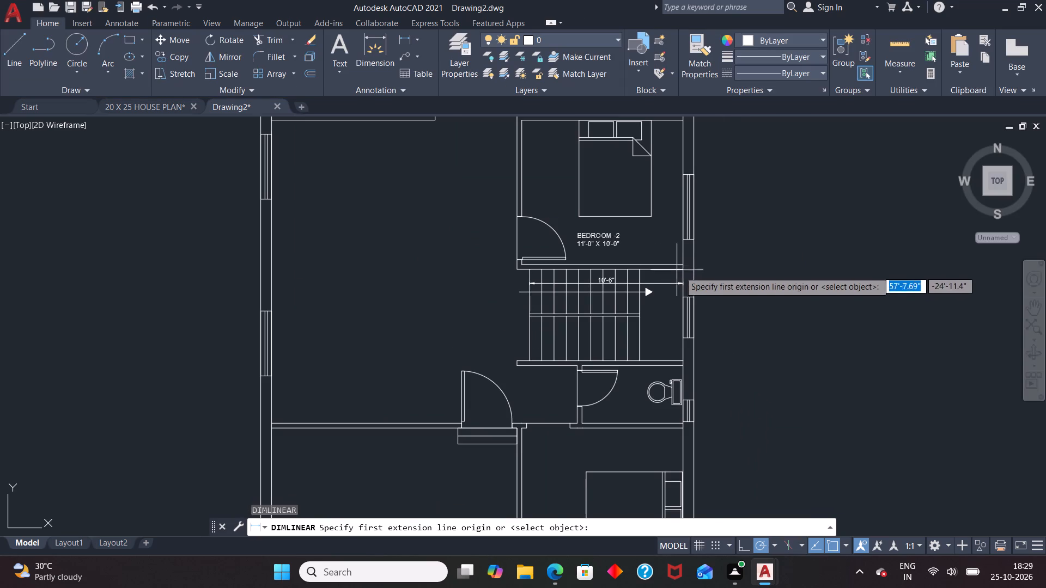
scroll(683, 273, "up", 3)
left_click(678, 264)
scroll(621, 274, "down", 2)
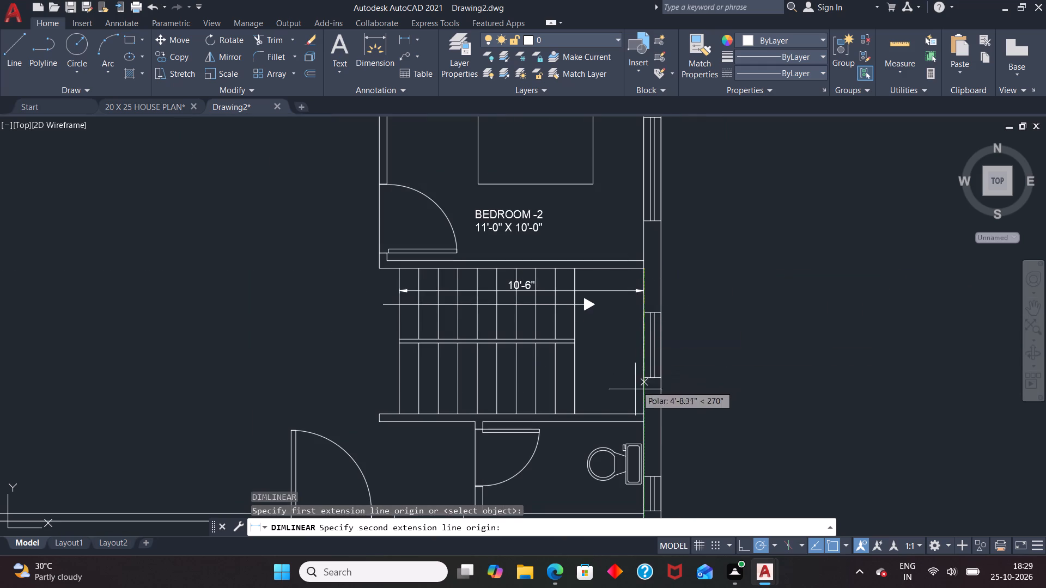
scroll(634, 408, "up", 4)
left_click(680, 434)
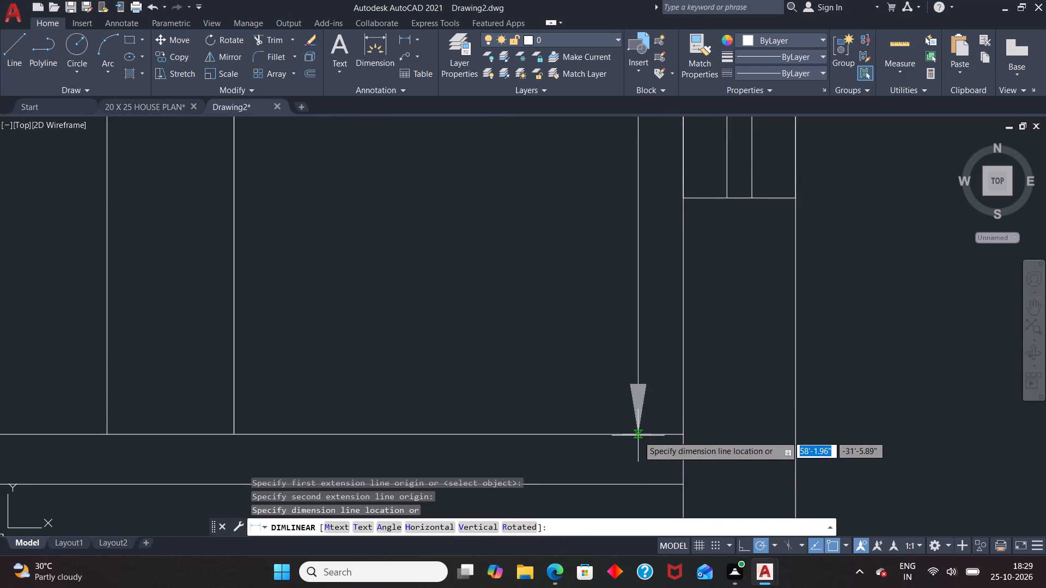
left_click(637, 435)
Add a vertical linear dimension across the south stair flight, from the south wall to the central divider, just east of the steps.
scroll(634, 440, "down", 4)
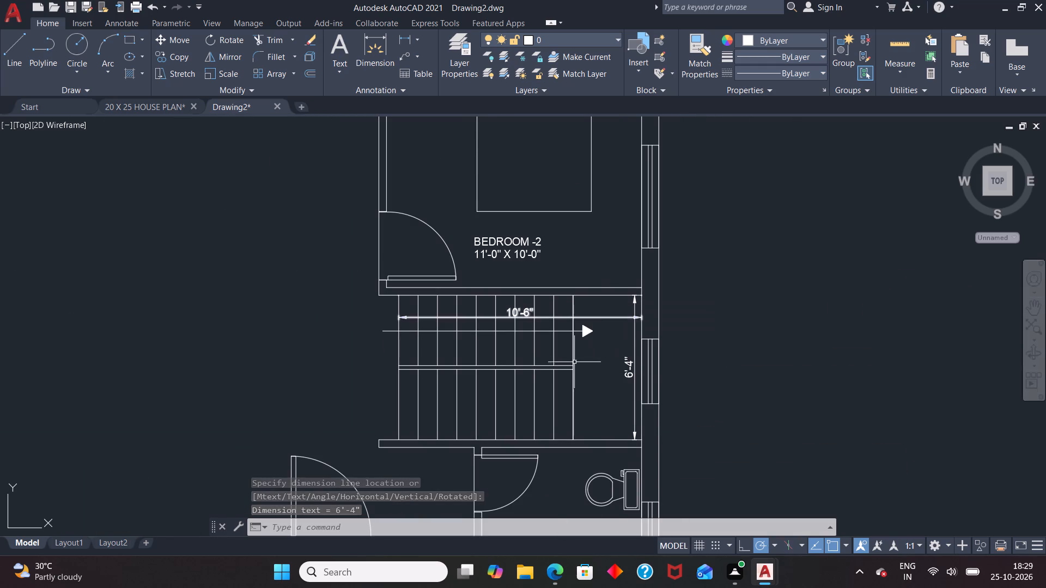
type("DLI")
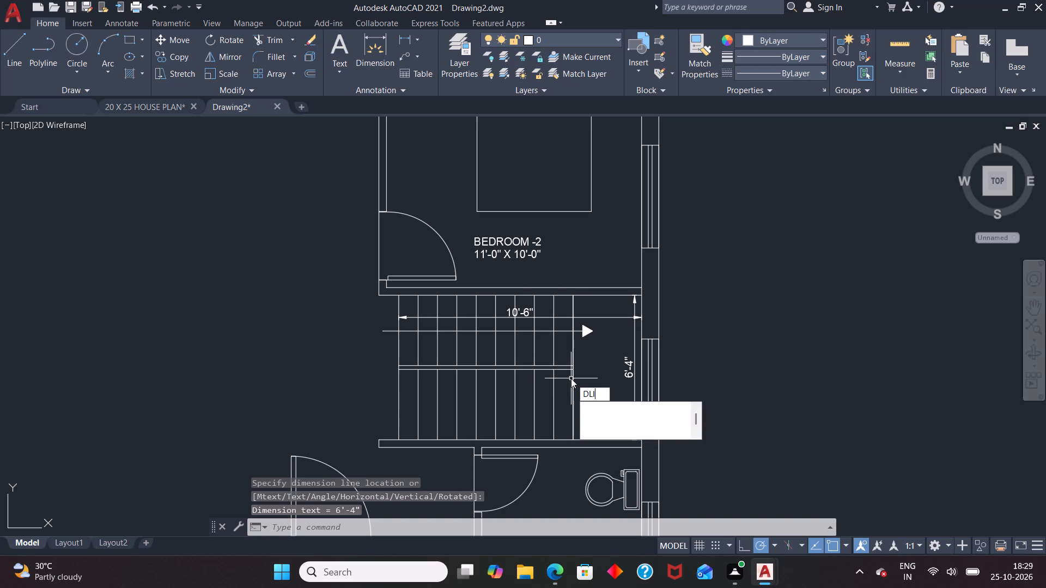
key("Return")
scroll(573, 419, "up", 2)
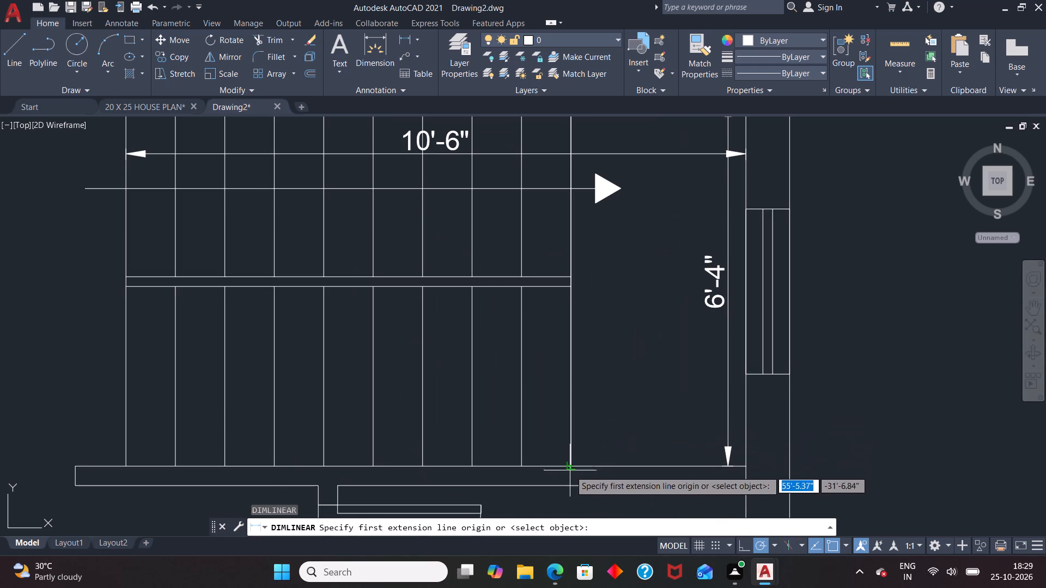
left_click(570, 470)
left_click(570, 286)
left_click(605, 290)
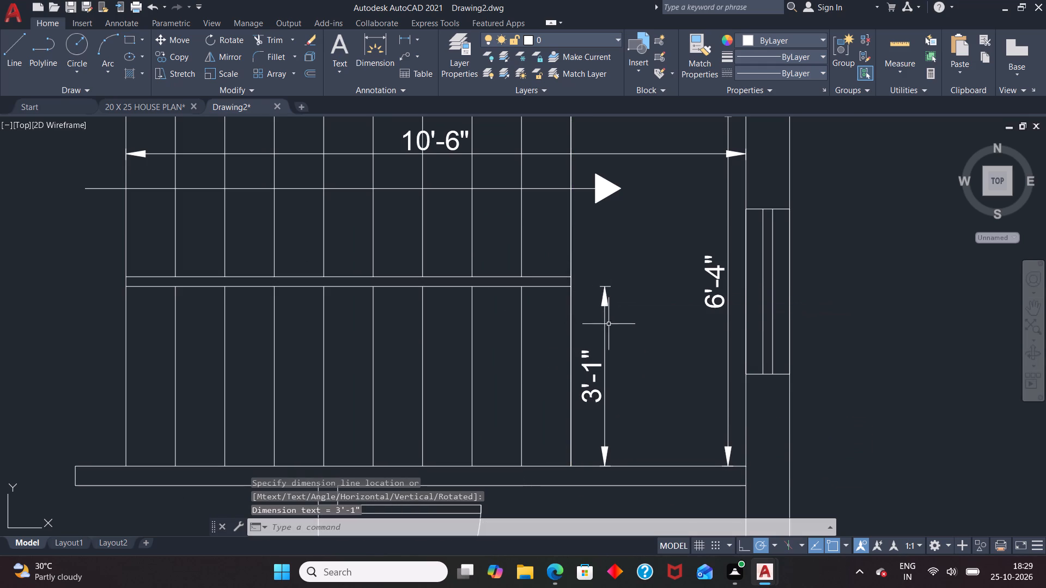
Override the text of the south stair flight's vertical dimension with 3'.
double_click(604, 368)
key("Delete")
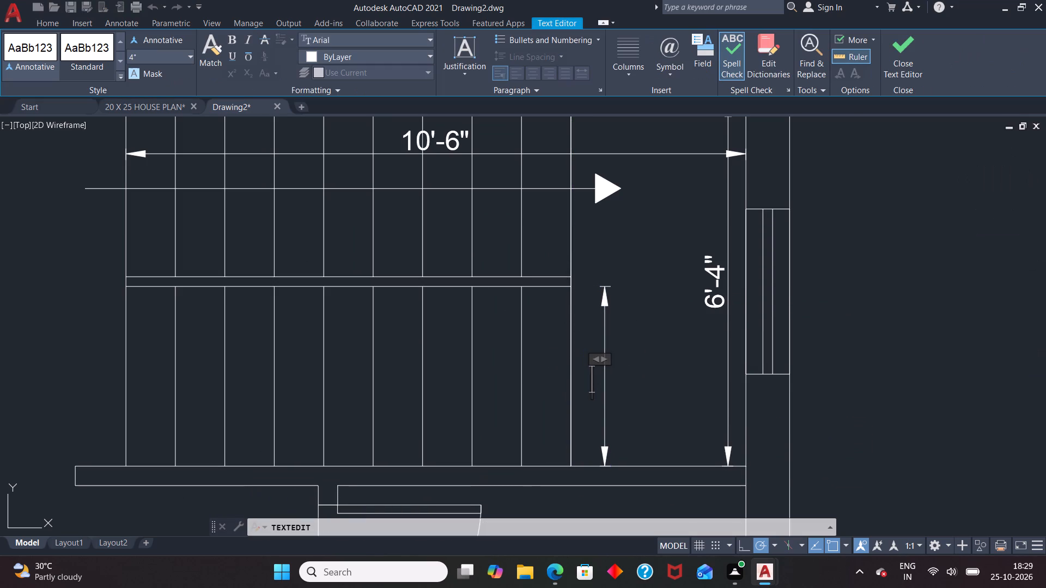
type("3'")
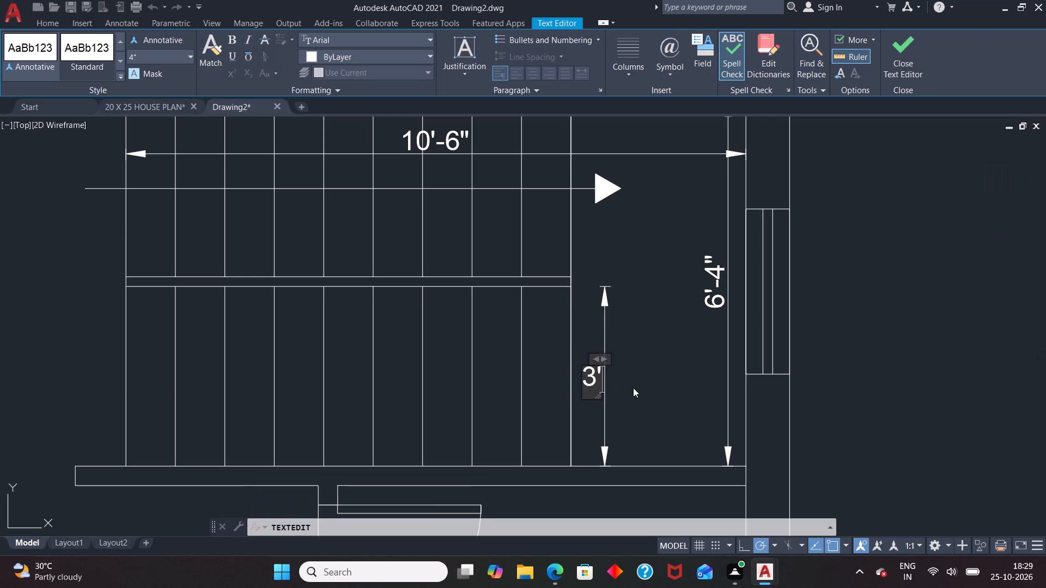
left_click(638, 391)
key("space")
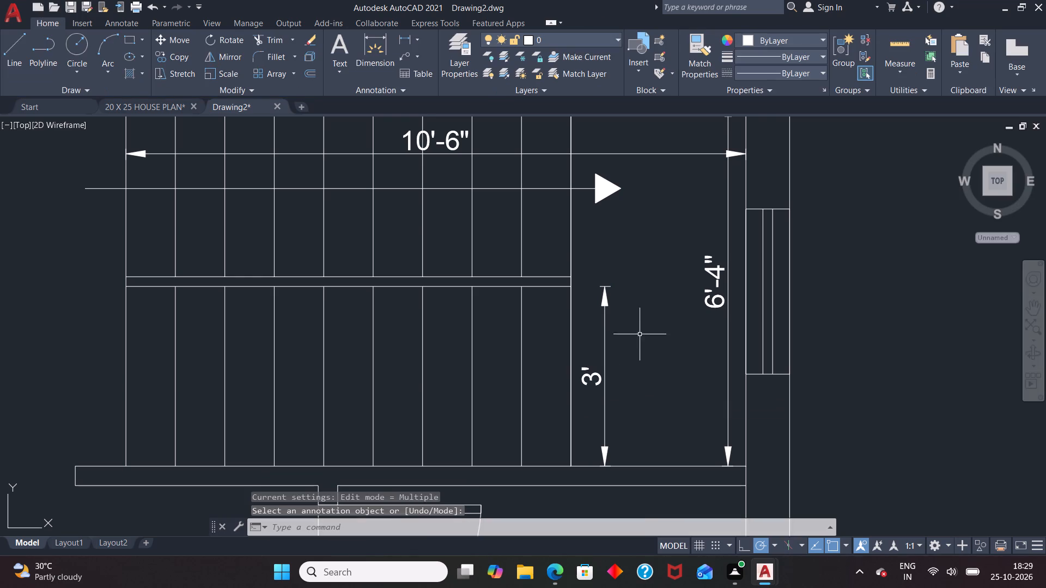
Label the toilet south of the staircase with "C TOILET" and "7'-0" X 4'-0"" on two lines of 4" multiline text.
scroll(640, 333, "down", 3)
key("t")
key("Return")
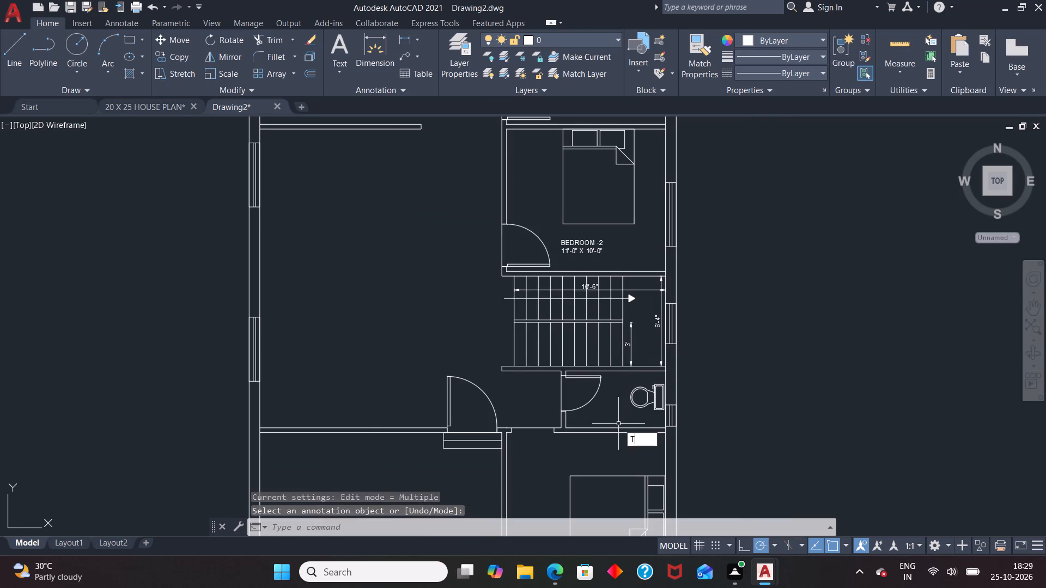
scroll(616, 420, "up", 2)
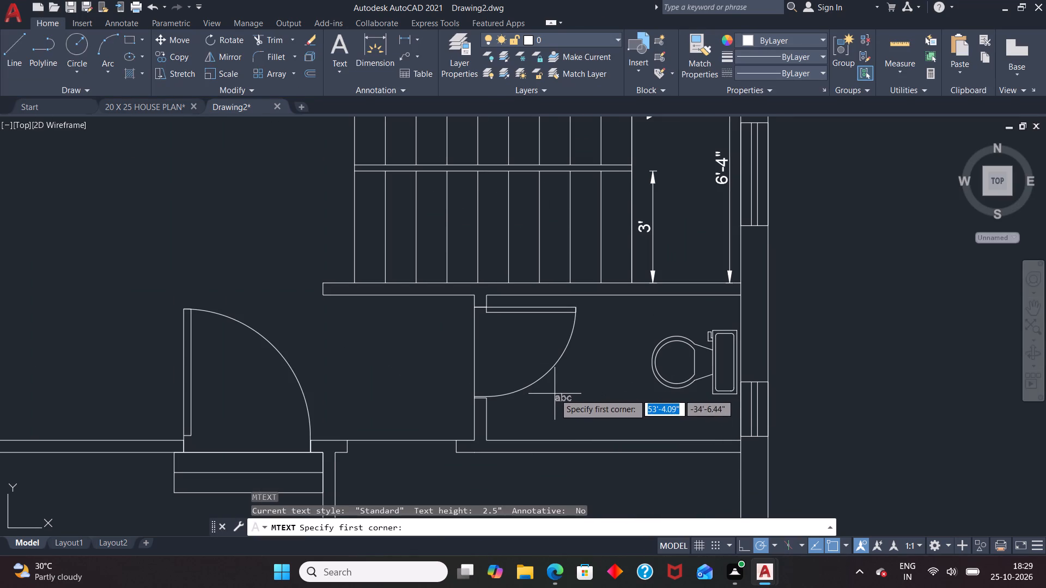
left_click(555, 393)
left_click(647, 414)
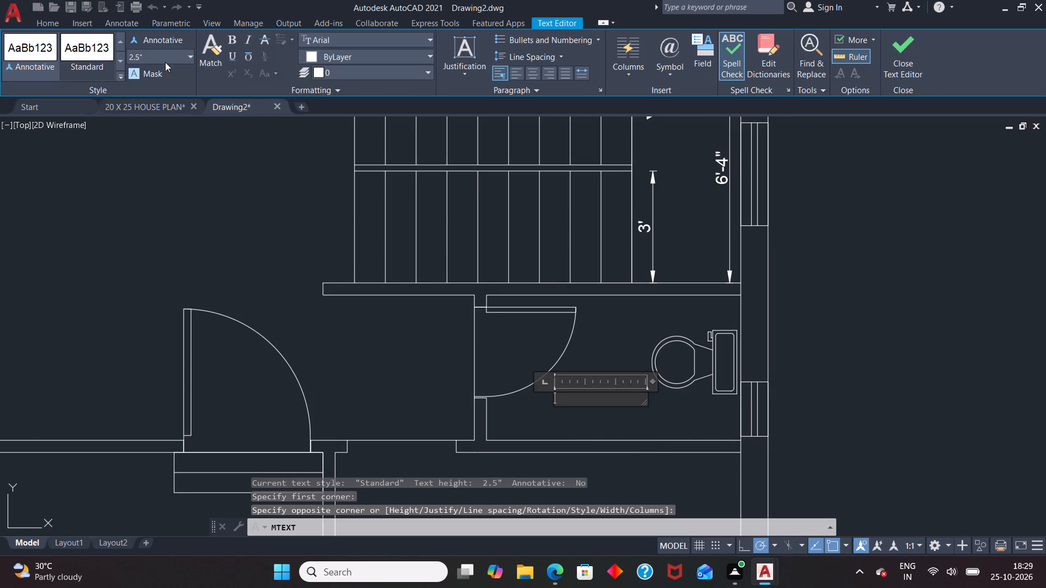
left_click(164, 58)
key("BackSpace")
key("4")
key("Return")
type("C R")
key("BackSpace")
type("TOILET")
key("Return")
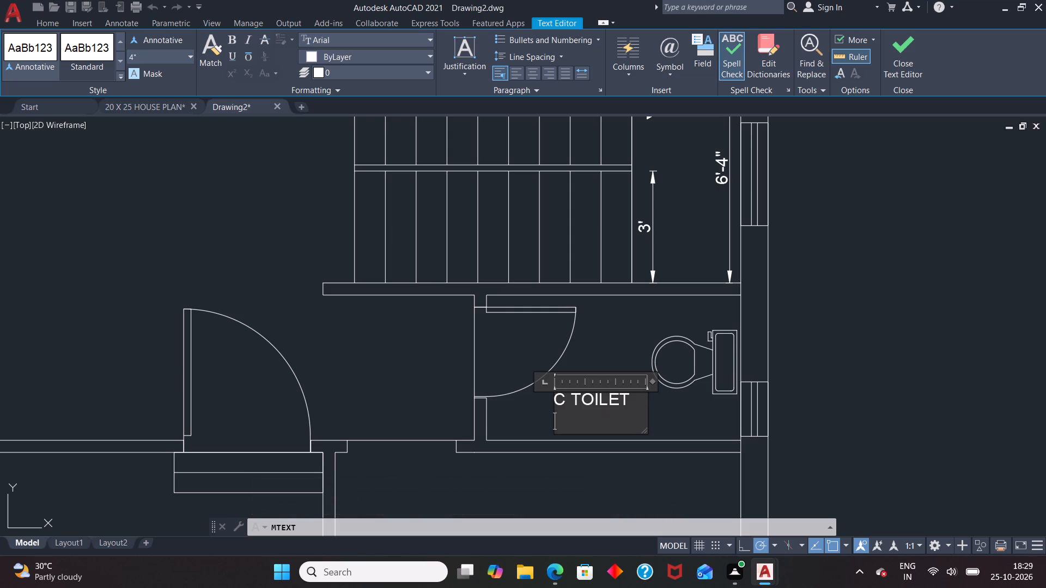
type("7'-0\" X 4'-0\"")
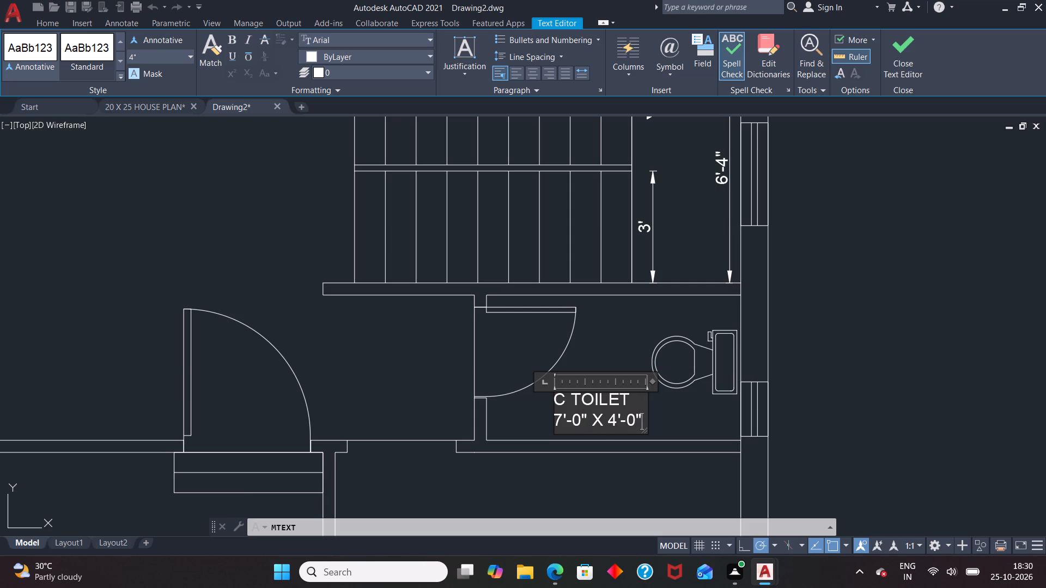
left_click(427, 292)
Label the southeast bedroom below its bed with "BEDROOM -3" and "11'-0" X 10'-6"" on two lines of 4" multiline text.
scroll(563, 242, "down", 1)
scroll(627, 278, "down", 2)
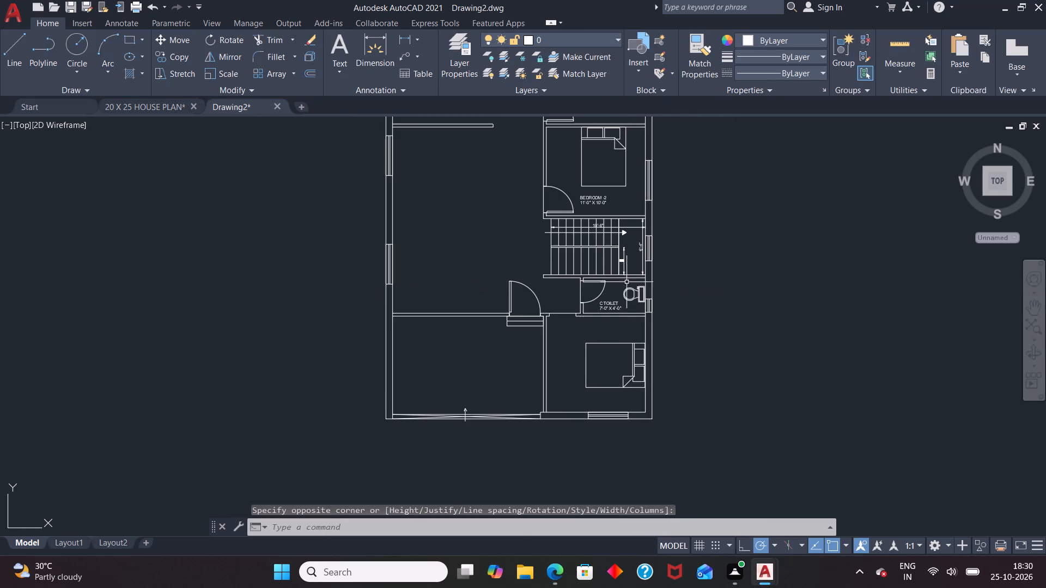
scroll(604, 409, "up", 2)
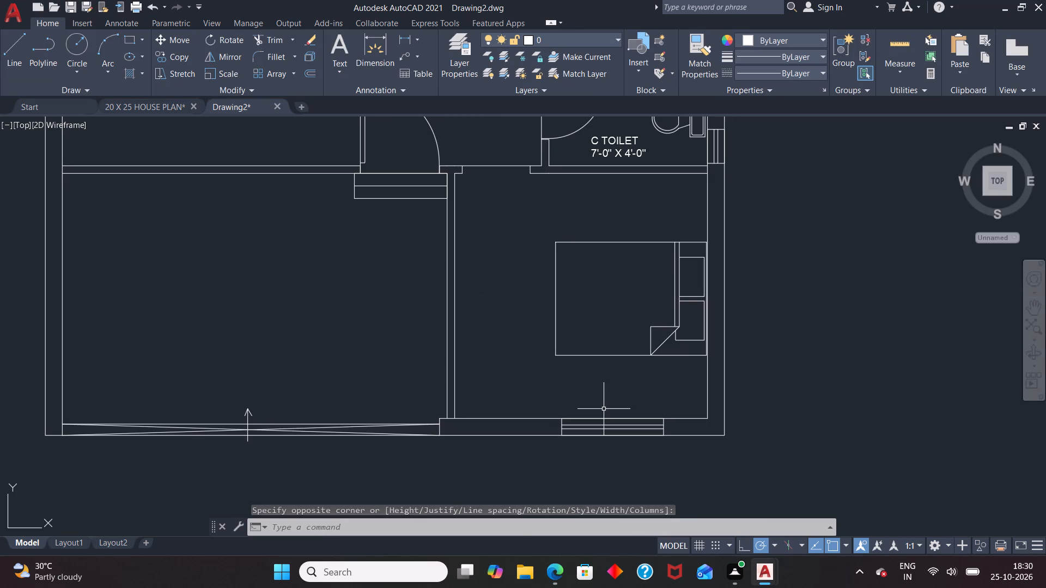
key("t")
key("Return")
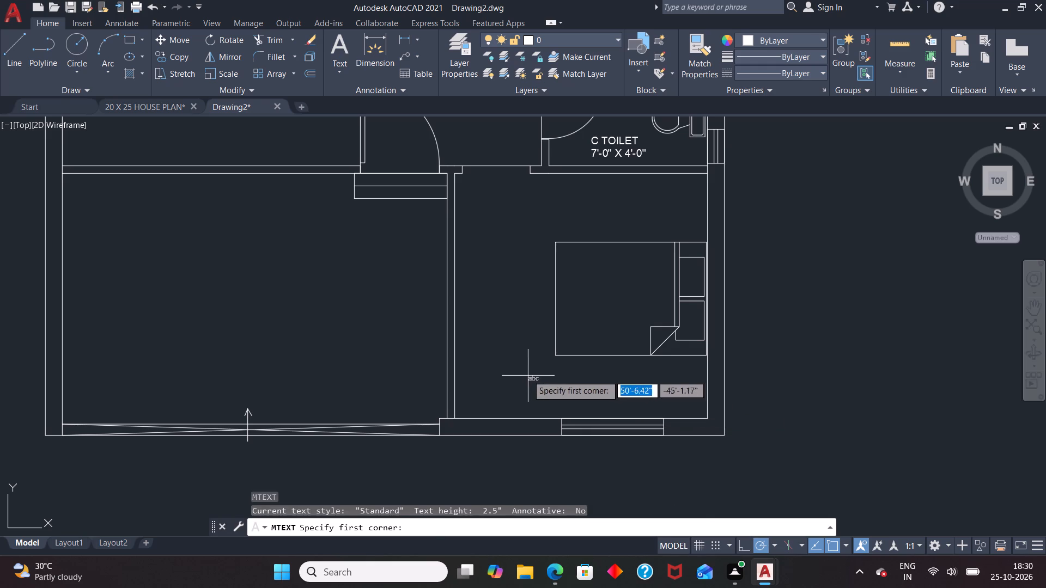
left_click(523, 373)
left_click(686, 400)
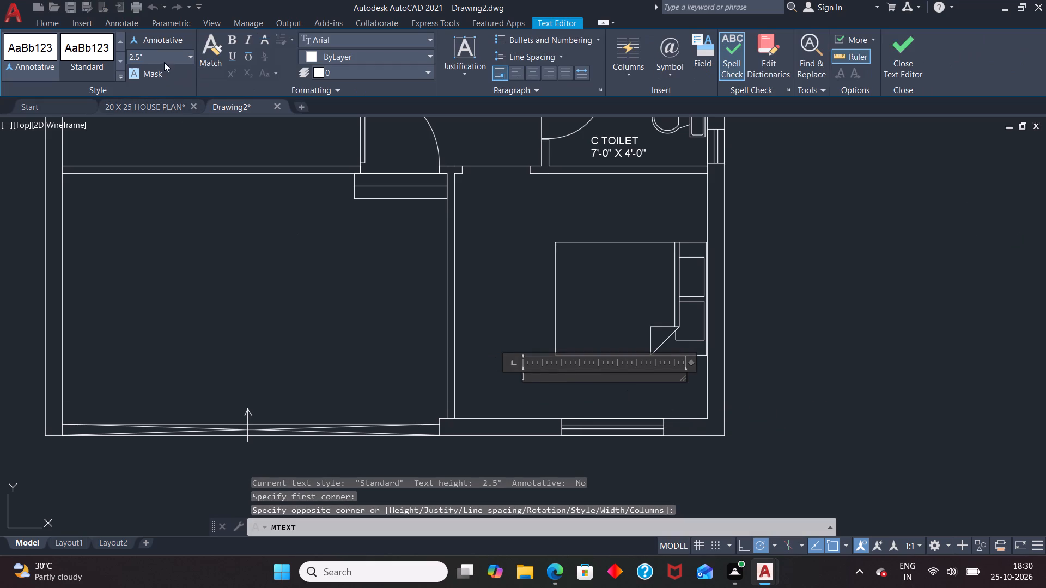
left_click(164, 62)
key("BackSpace")
key("4")
key("Return")
type("BEDROOM -")
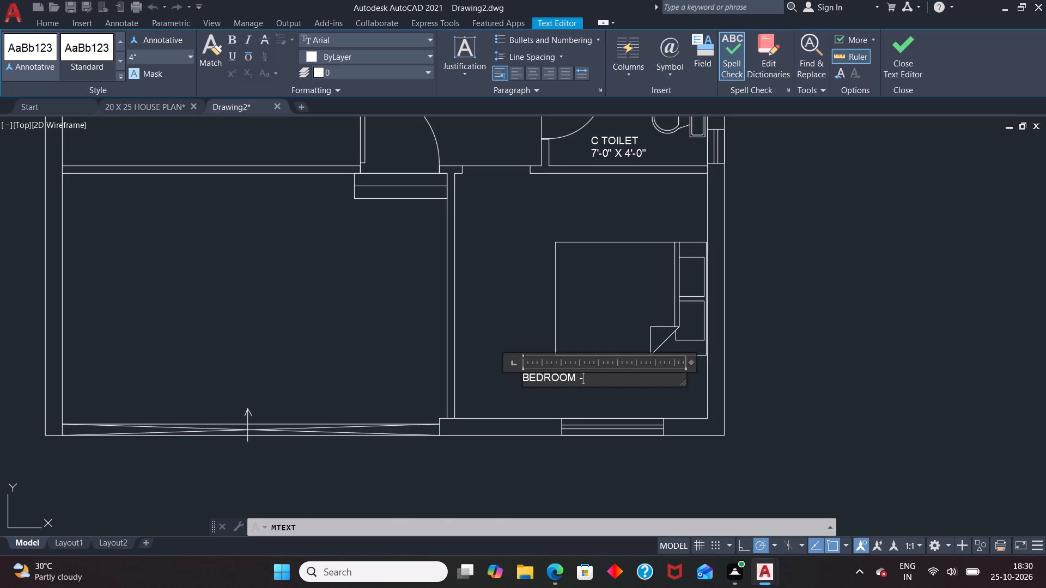
key("3")
key("Return")
type("11")
type("'-0\" X")
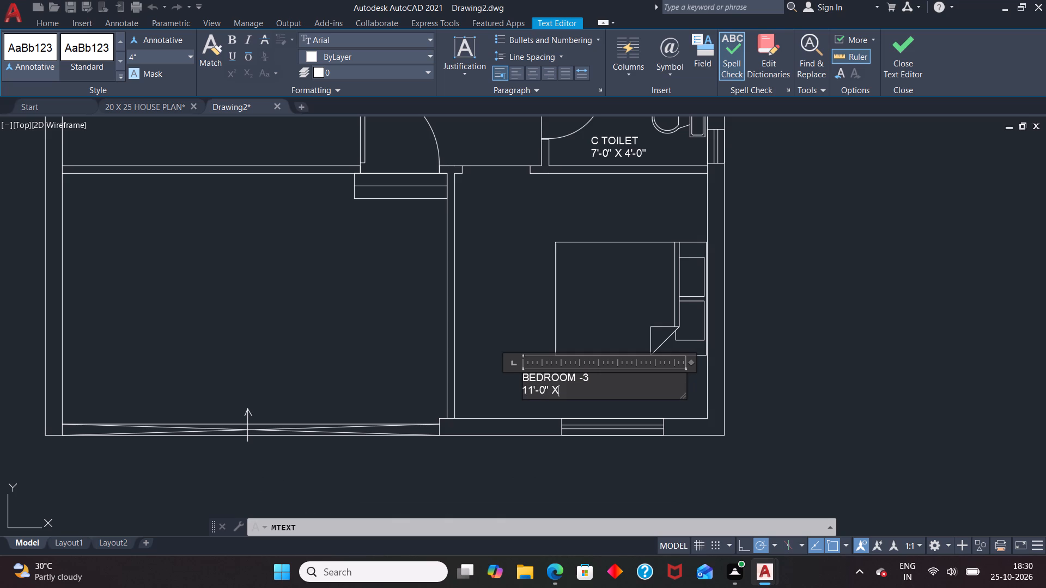
key("space")
type("10'")
type("-6\"")
left_click(583, 277)
Label the lower entrance step outside the main door with "ENTRY" in 4" multiline text.
scroll(611, 305, "down", 1)
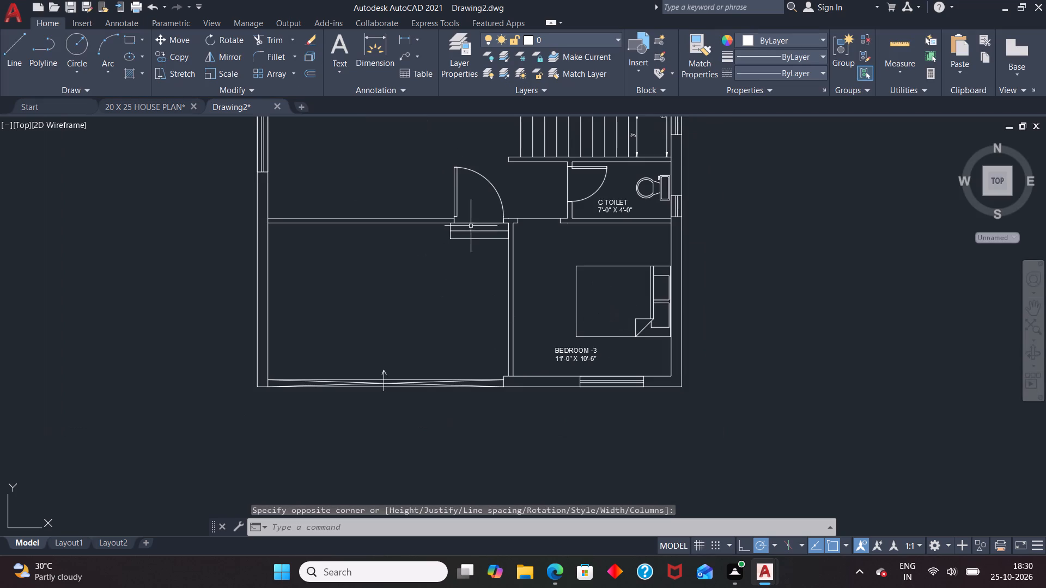
scroll(471, 225, "up", 1)
key("t")
key("Return")
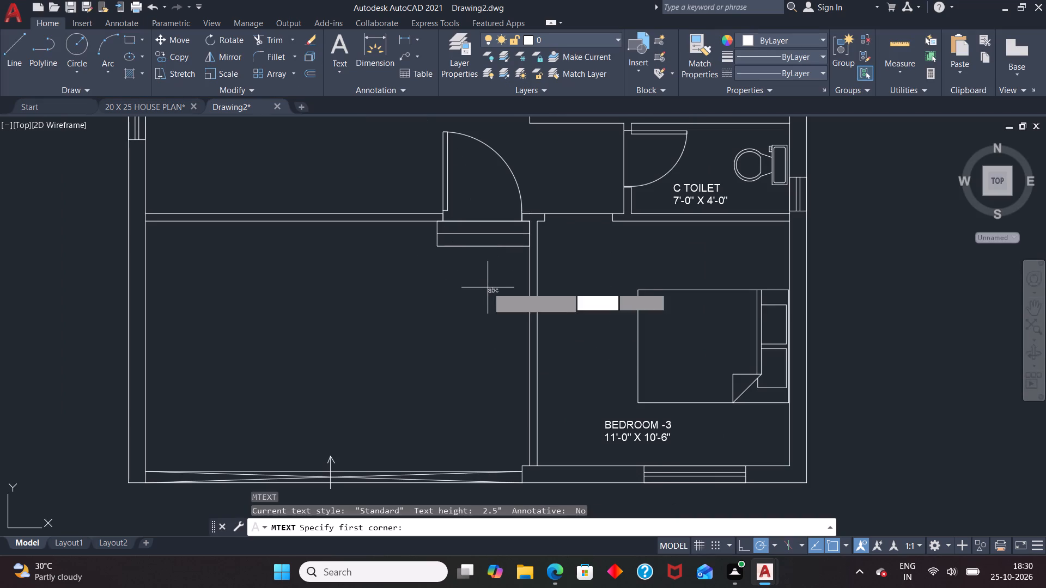
scroll(476, 249, "up", 3)
left_click_drag(427, 197, 434, 209)
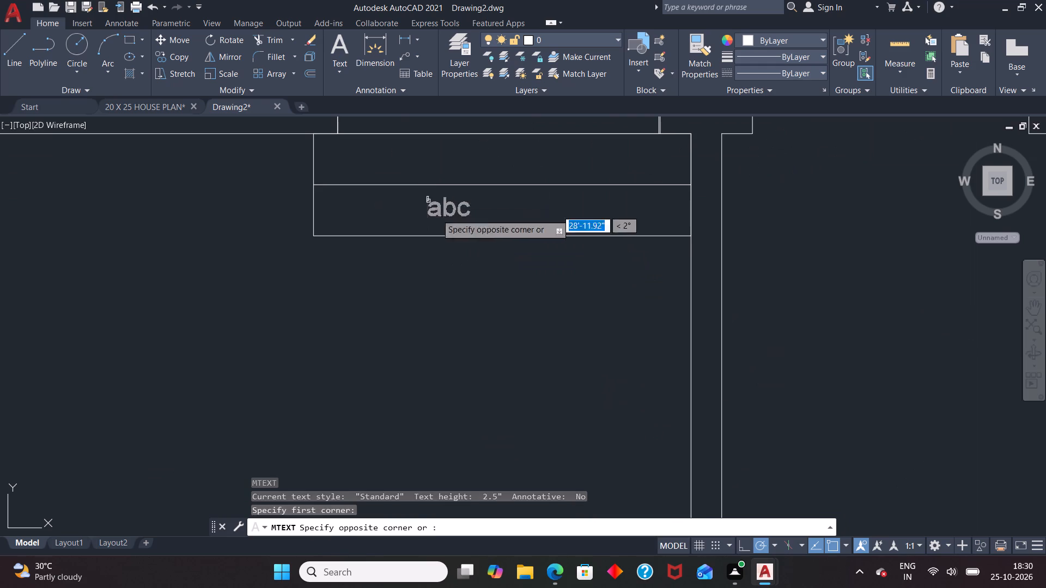
left_click(513, 209)
left_click(163, 52)
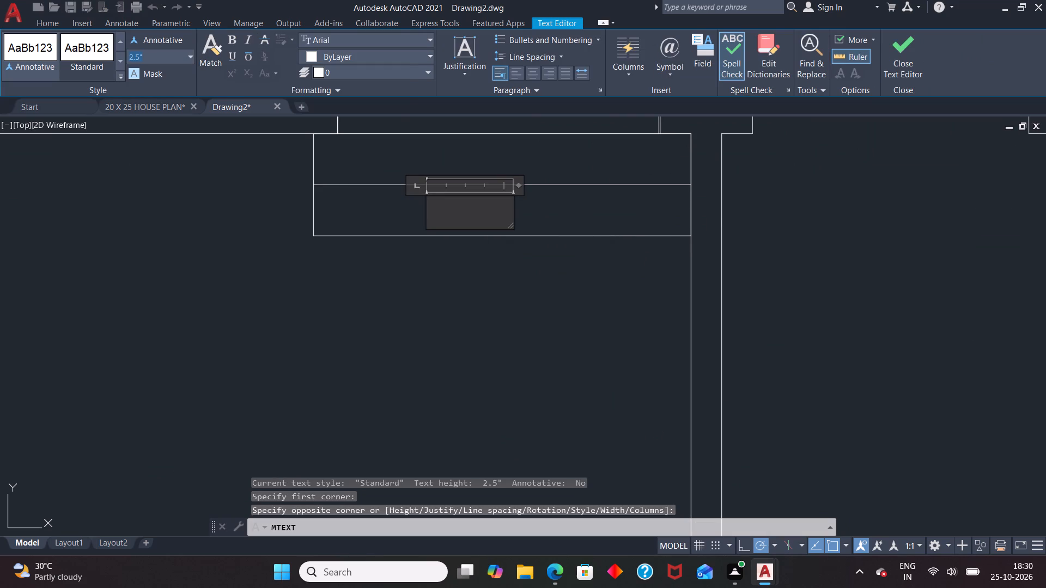
key("BackSpace")
key("4")
key("Return")
type("ENTRY")
left_click(486, 391)
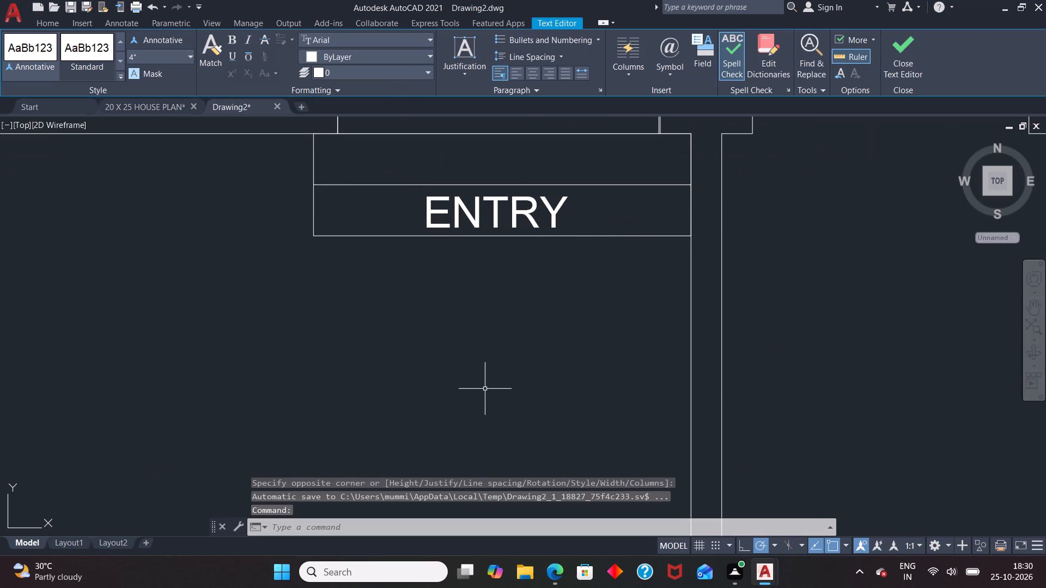
Draw an entry arrow east of the main door's "ENTRY" label: a vertical line about 1'-11" long with its east arrowhead stroke.
key("l")
key("Return")
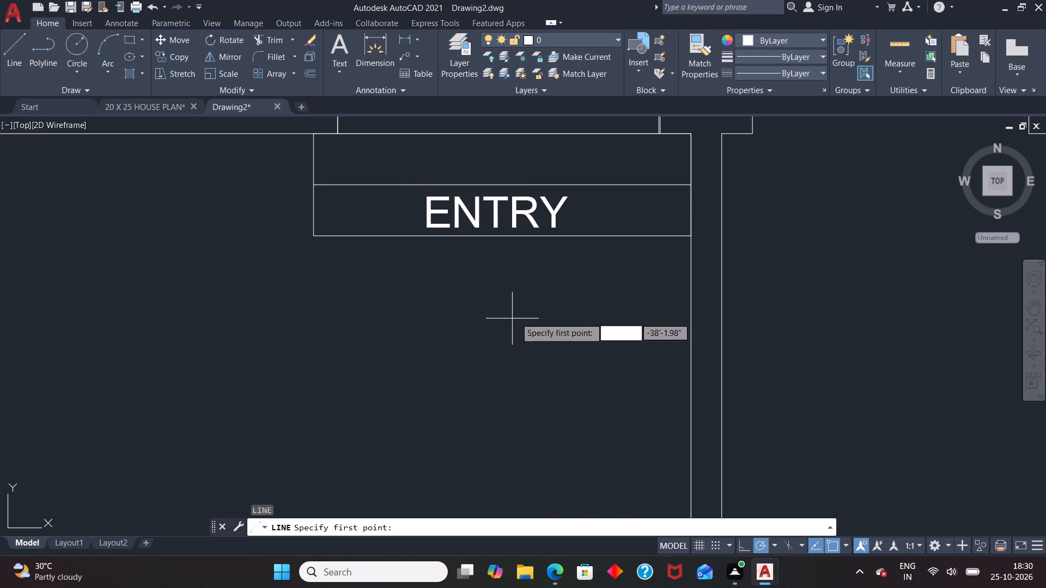
scroll(516, 363, "down", 1)
left_click(555, 316)
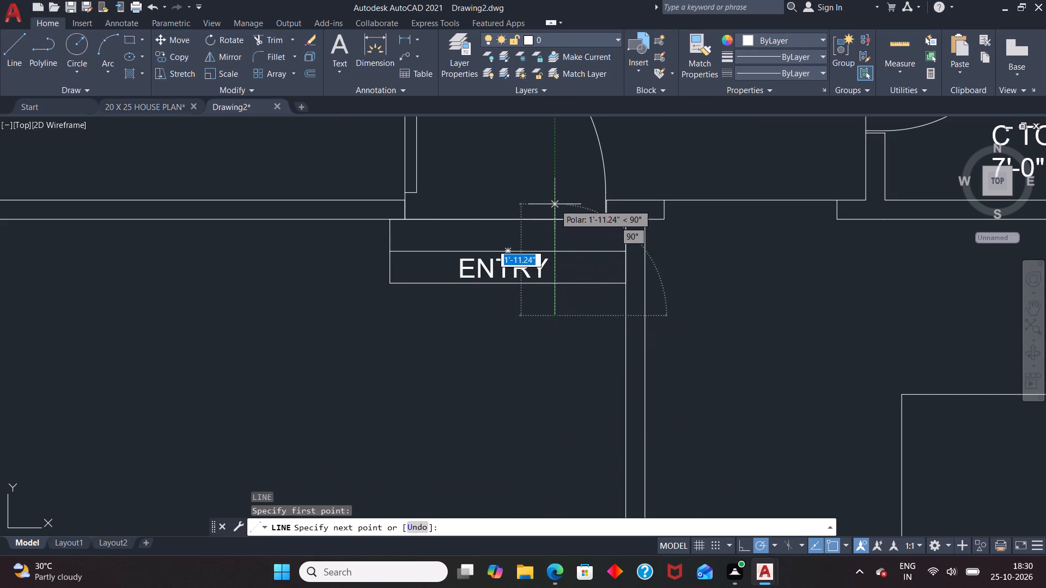
left_click(555, 203)
scroll(558, 203, "up", 2)
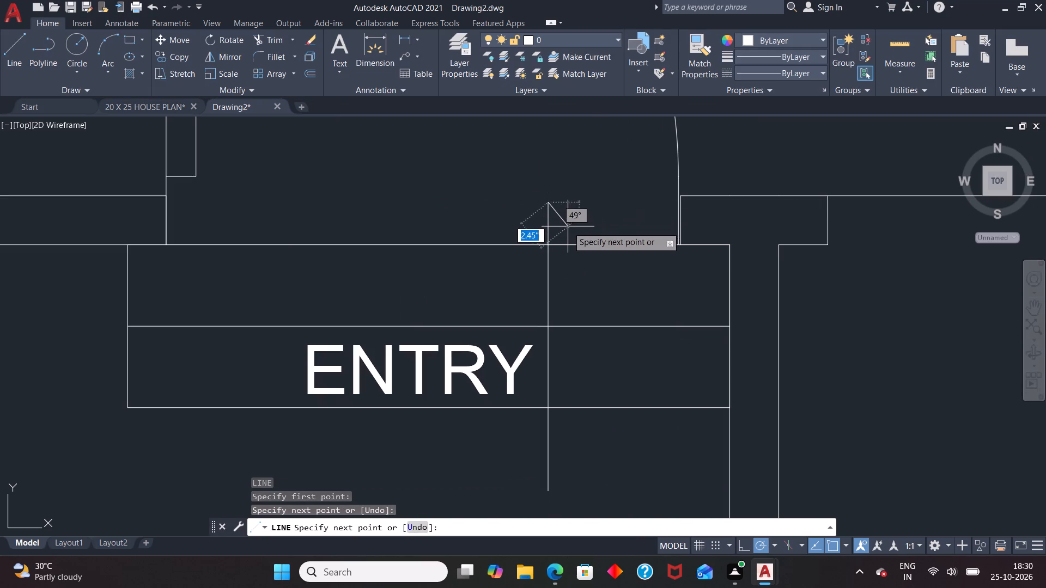
left_click(566, 229)
key("space")
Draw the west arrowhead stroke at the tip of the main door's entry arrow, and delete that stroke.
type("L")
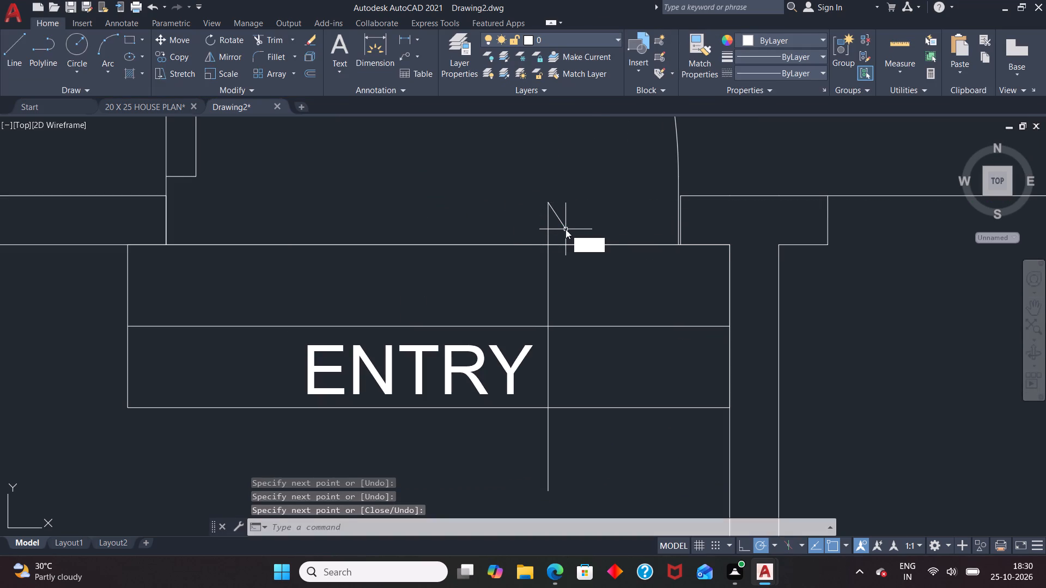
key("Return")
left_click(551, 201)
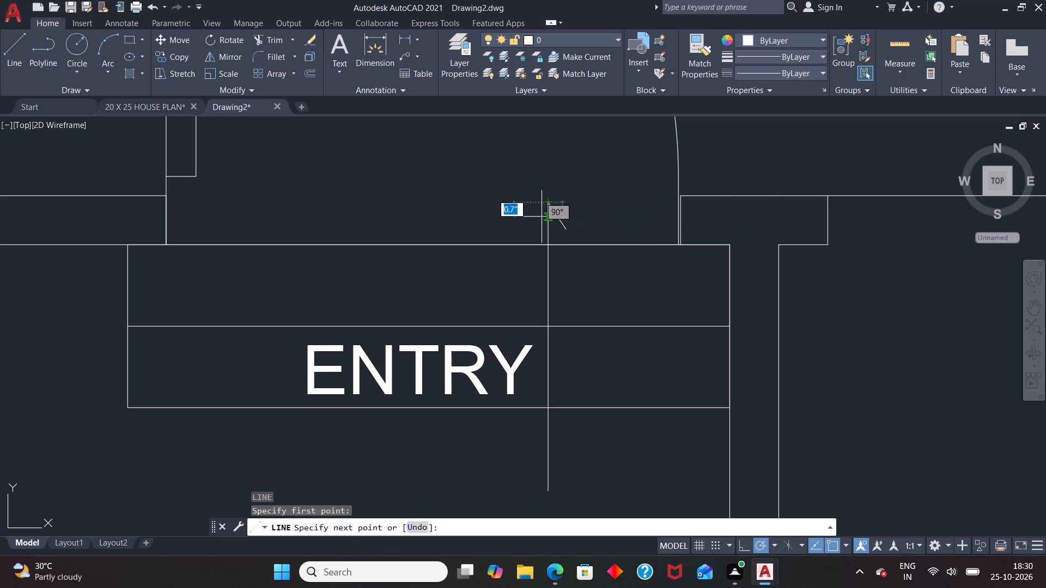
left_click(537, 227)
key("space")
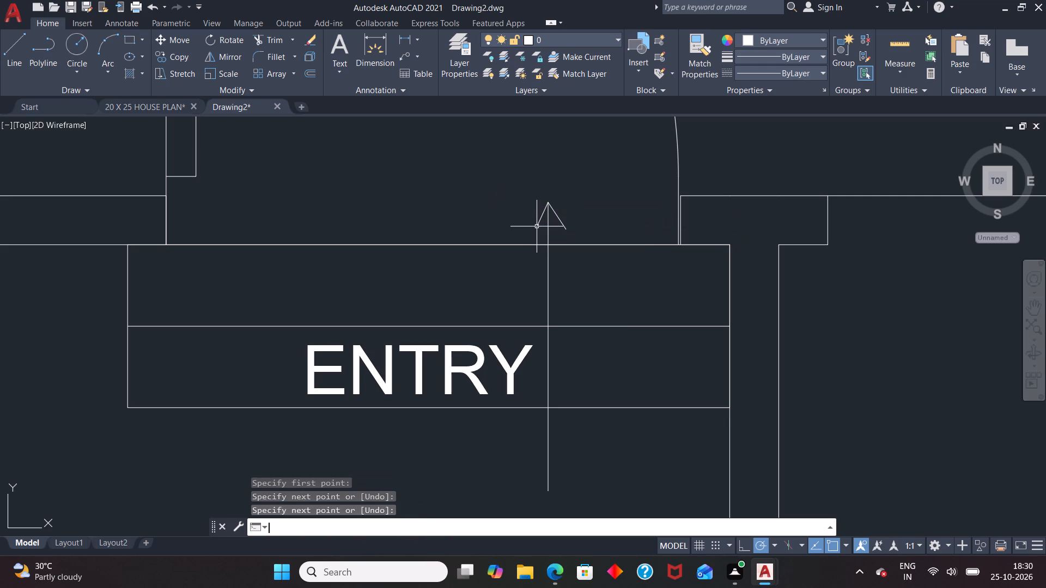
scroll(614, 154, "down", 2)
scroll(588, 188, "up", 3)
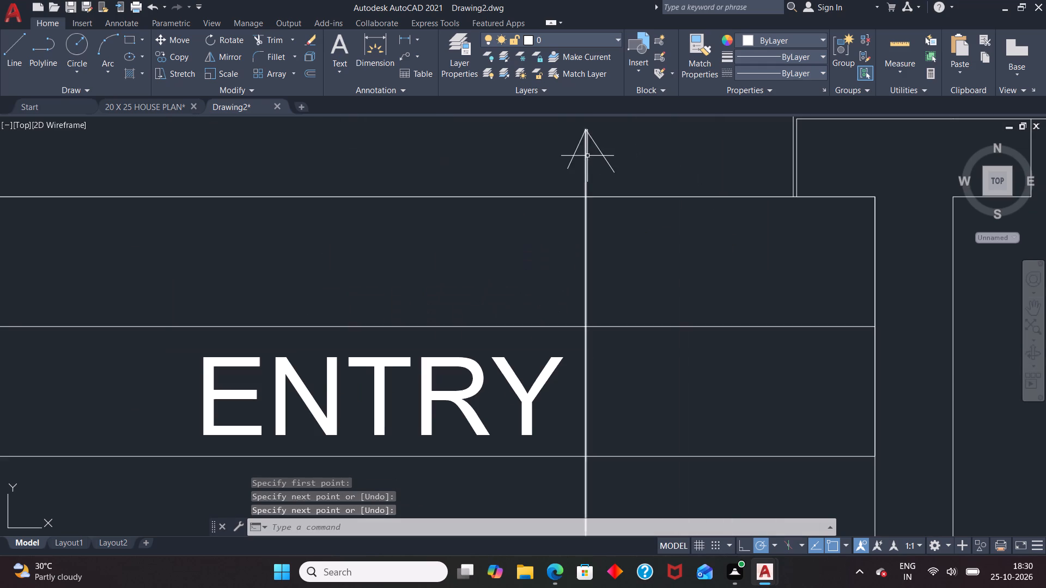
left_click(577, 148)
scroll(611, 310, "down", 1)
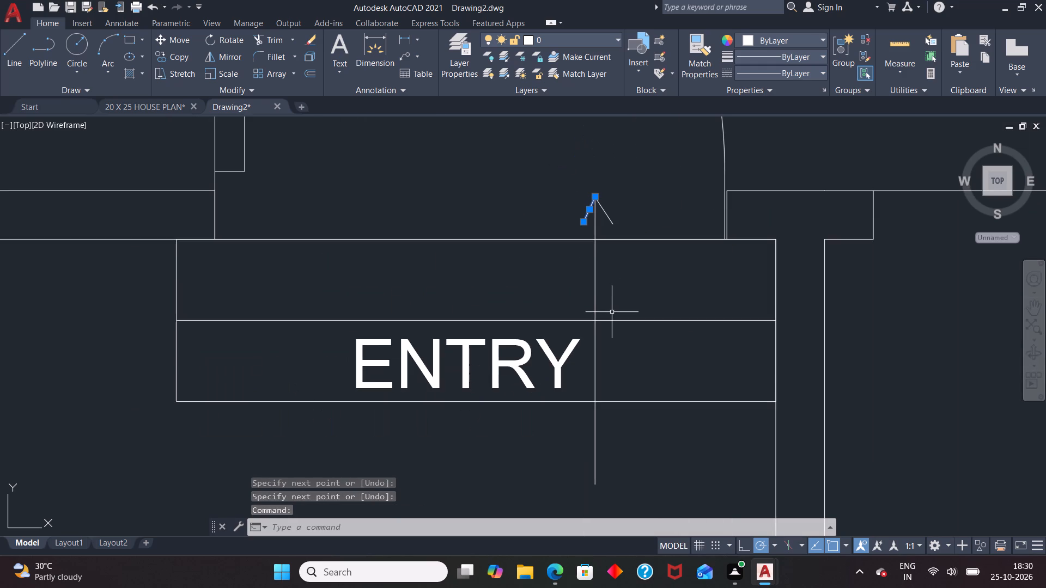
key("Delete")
Draw a short slanted line from the tip of the main door's entry arrow as its west arrowhead stroke.
key("l")
key("Return")
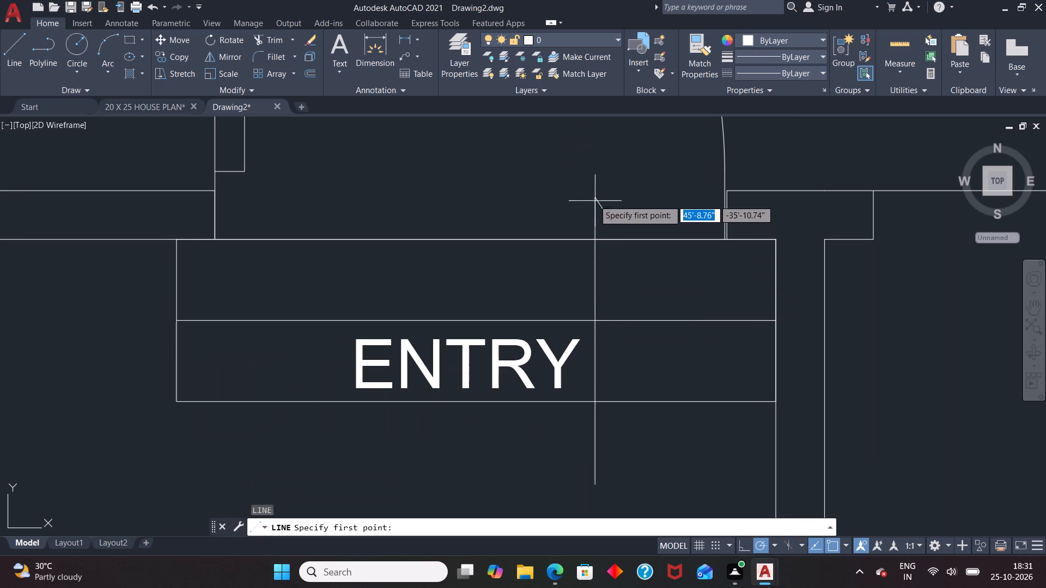
left_click(593, 198)
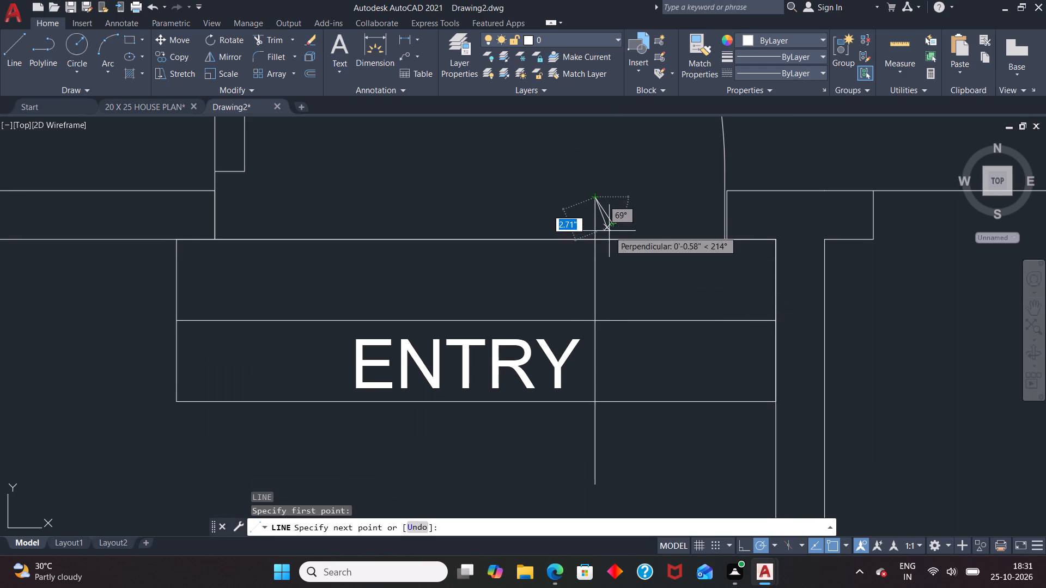
left_click(582, 225)
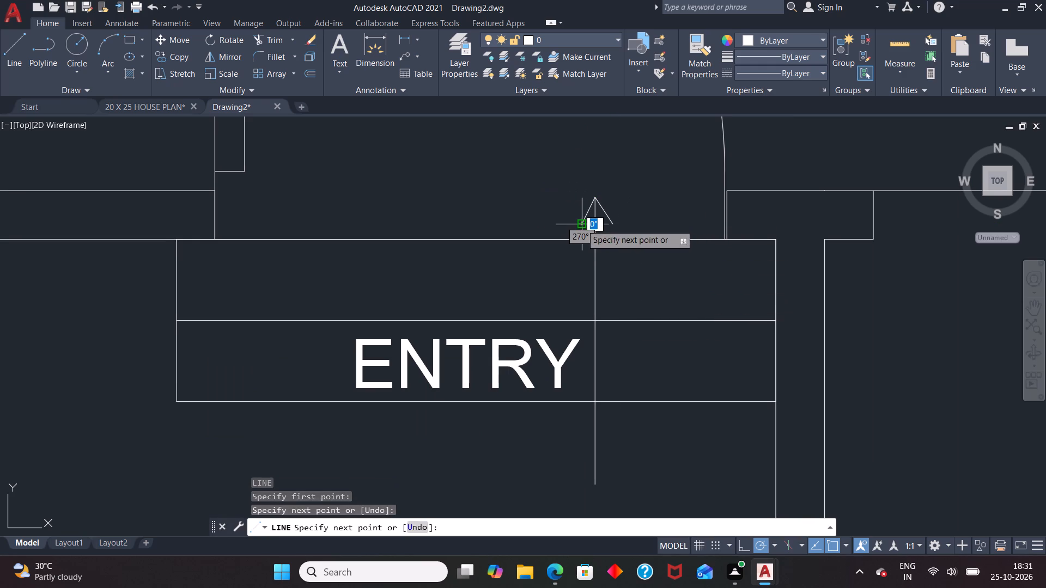
key("space")
Label the gate opening in the south wall with "ENTRY" in 4" multiline text below its arrow.
scroll(605, 172, "down", 3)
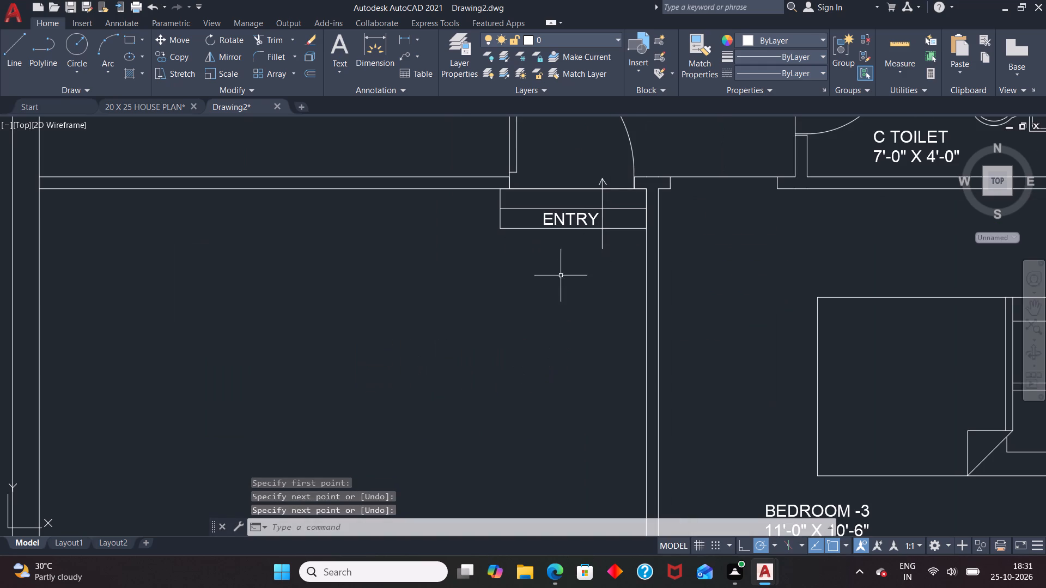
scroll(642, 197, "down", 2)
scroll(523, 397, "up", 1)
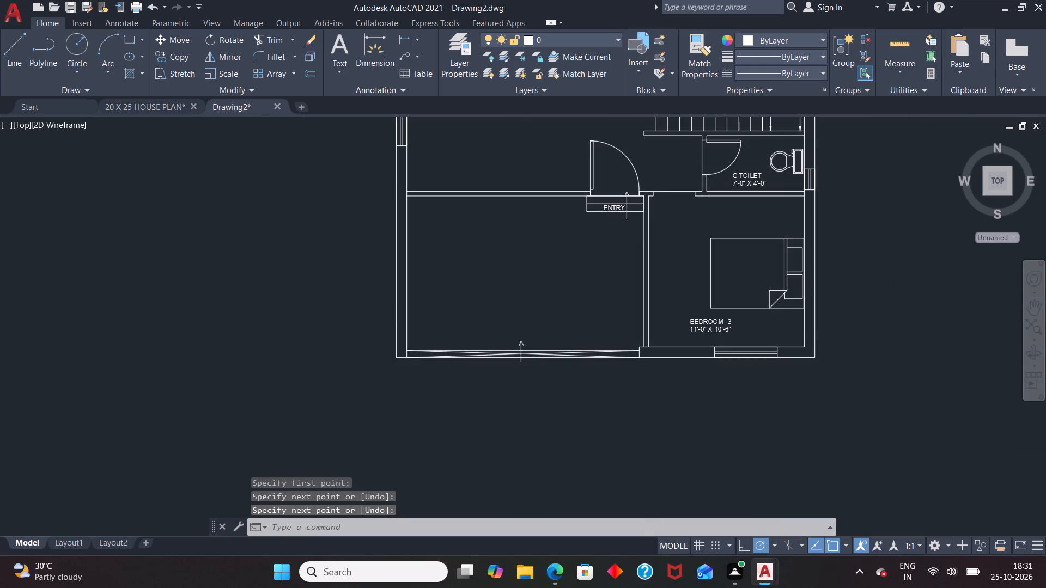
key("t")
key("Return")
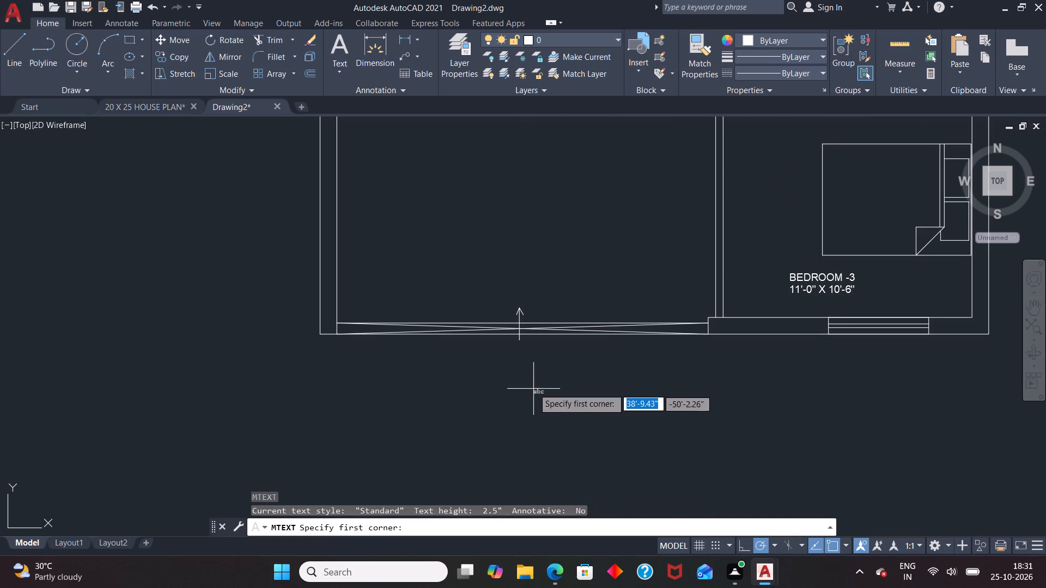
left_click(502, 352)
left_click(564, 367)
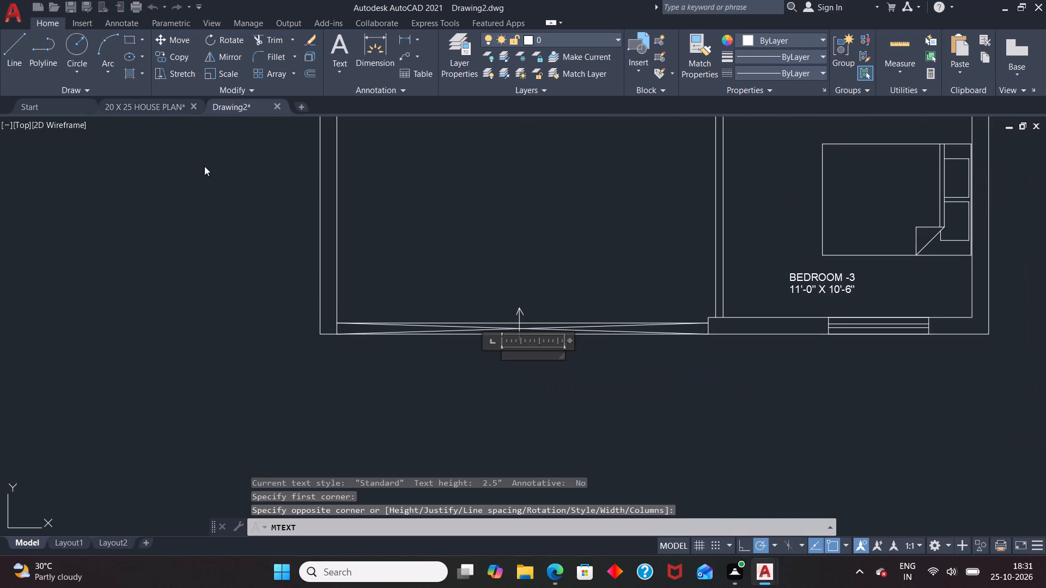
left_click(168, 59)
key("BackSpace")
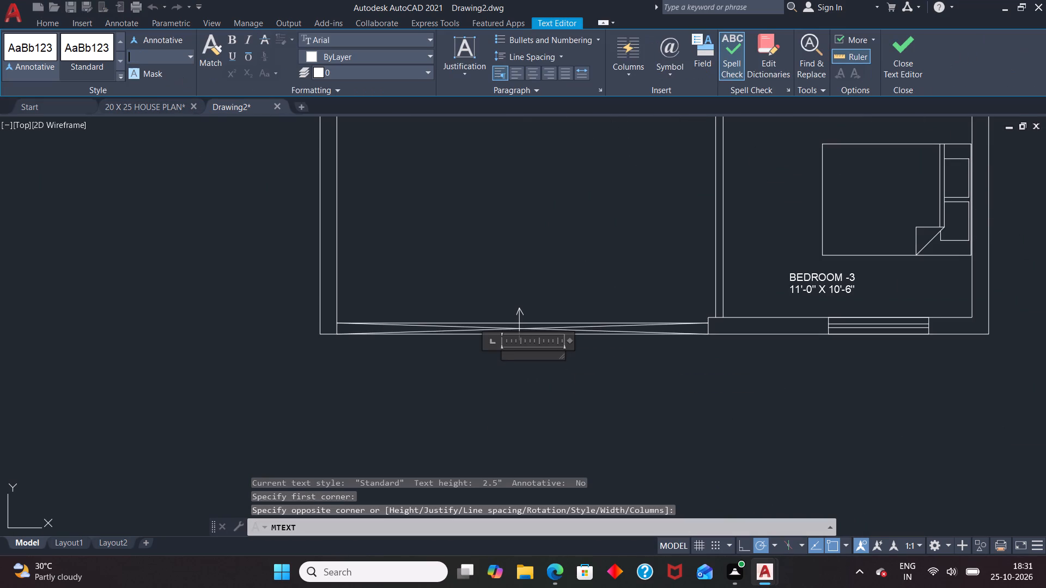
key("4")
key("Return")
type("ENTRY")
left_click(421, 366)
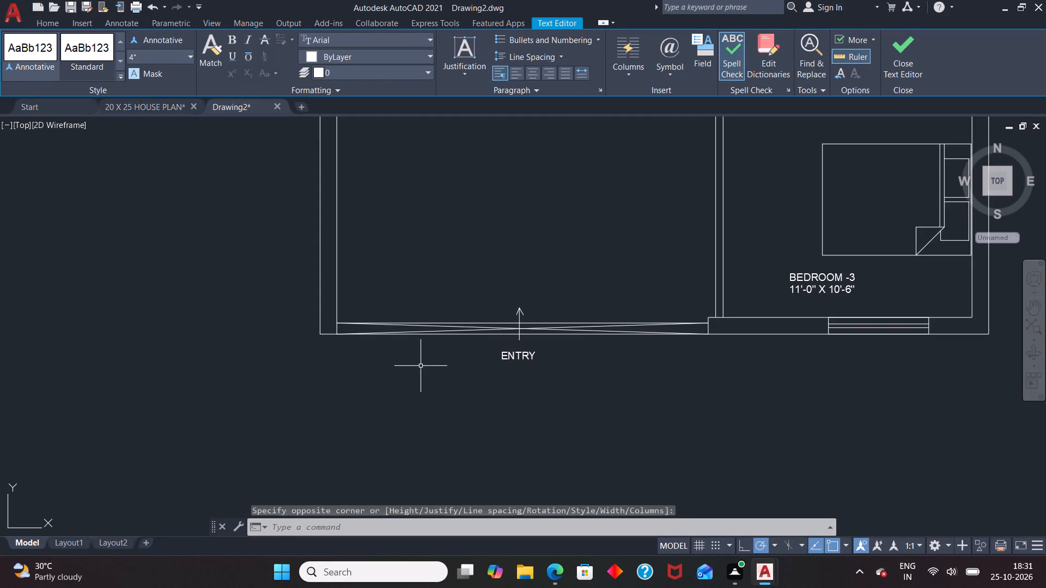
Set the colour of the two crossing diagonal lines in the south gate opening to Red.
left_click(560, 332)
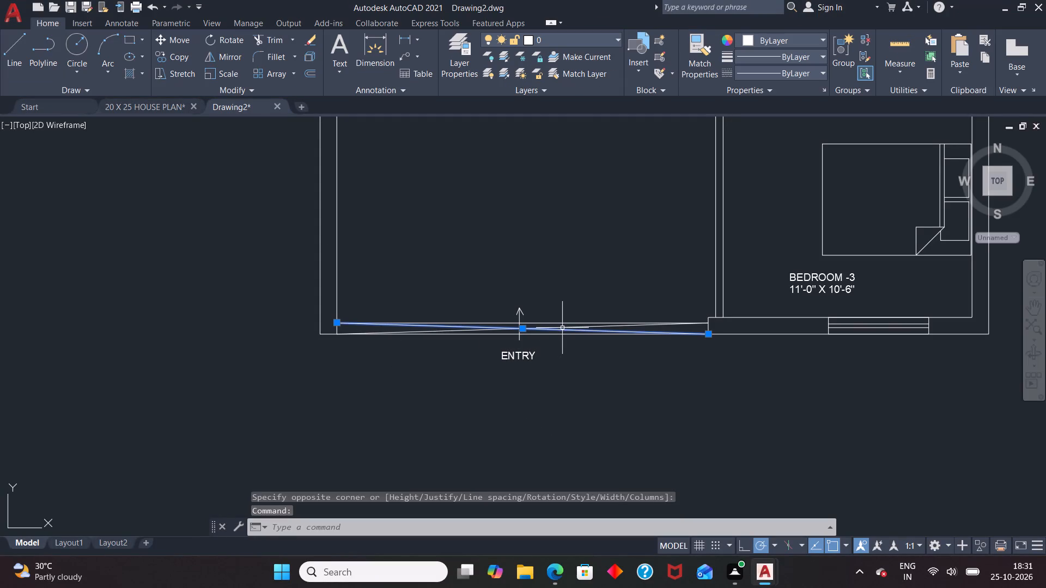
left_click(562, 328)
scroll(564, 329, "up", 2)
left_click(570, 323)
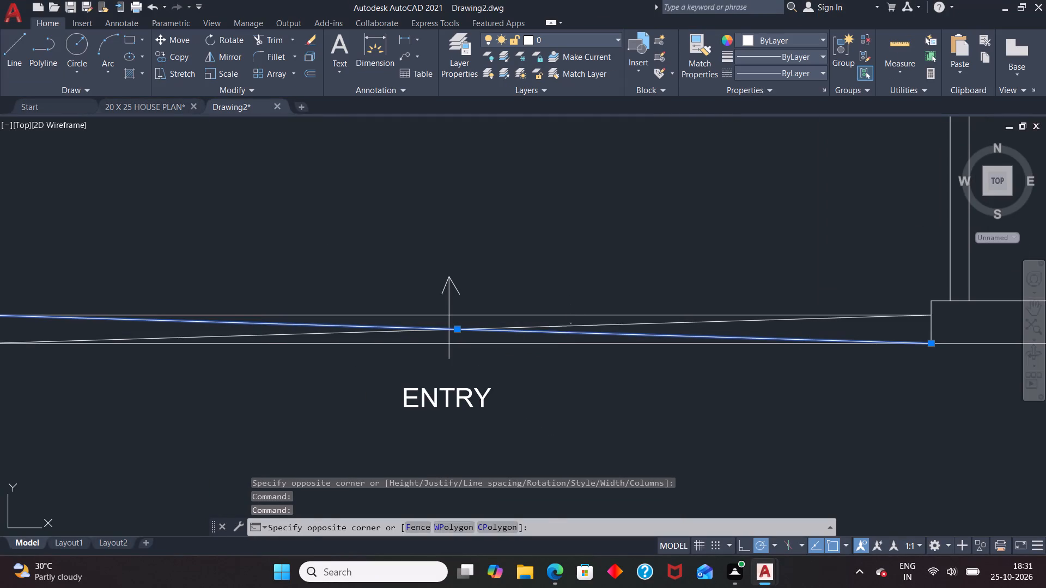
left_click(569, 329)
scroll(599, 320, "down", 2)
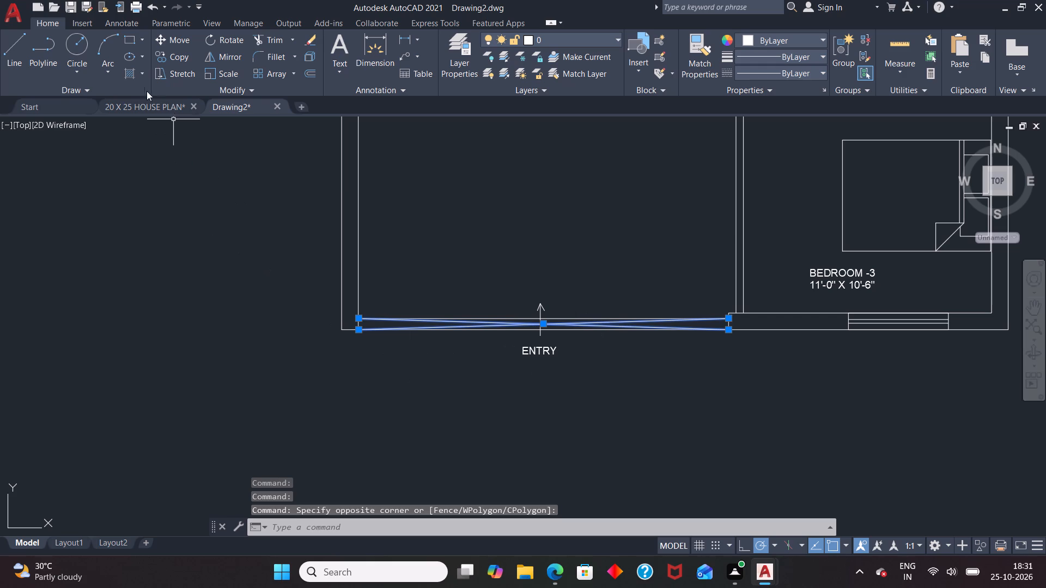
right_click(173, 211)
left_click(218, 501)
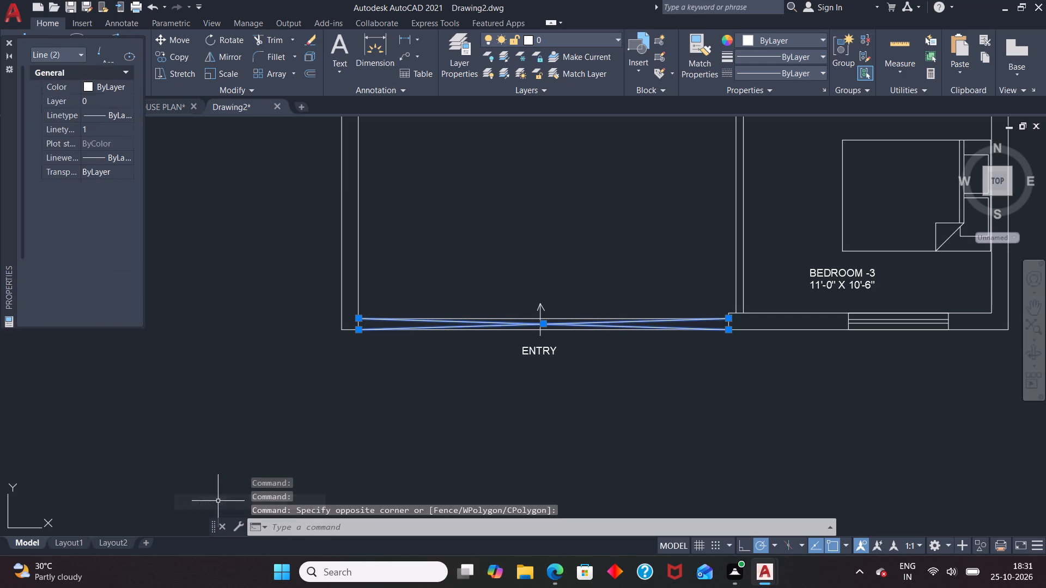
left_click(90, 88)
left_click(90, 87)
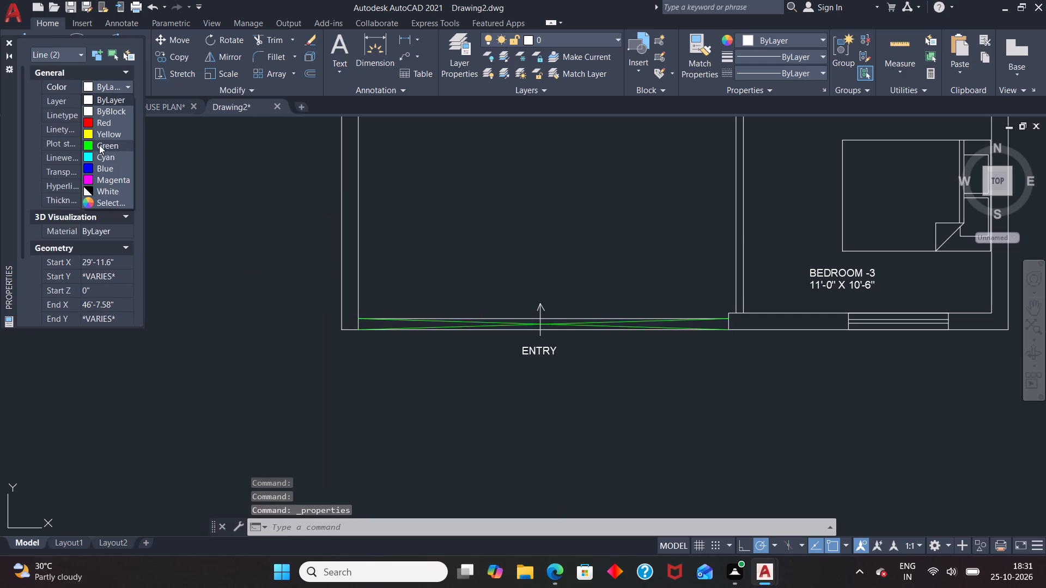
left_click(109, 123)
left_click(5, 42)
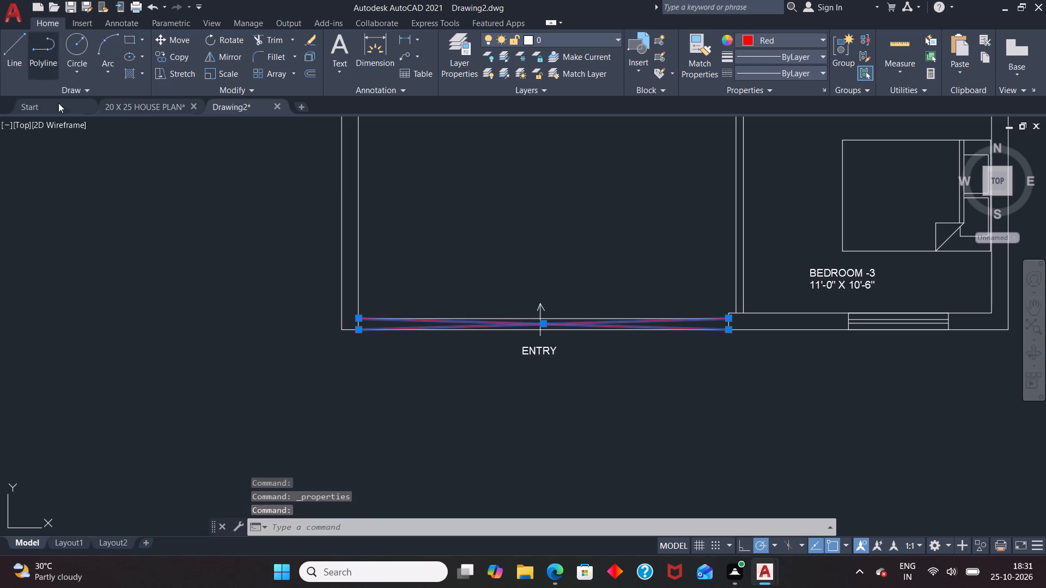
key("Escape")
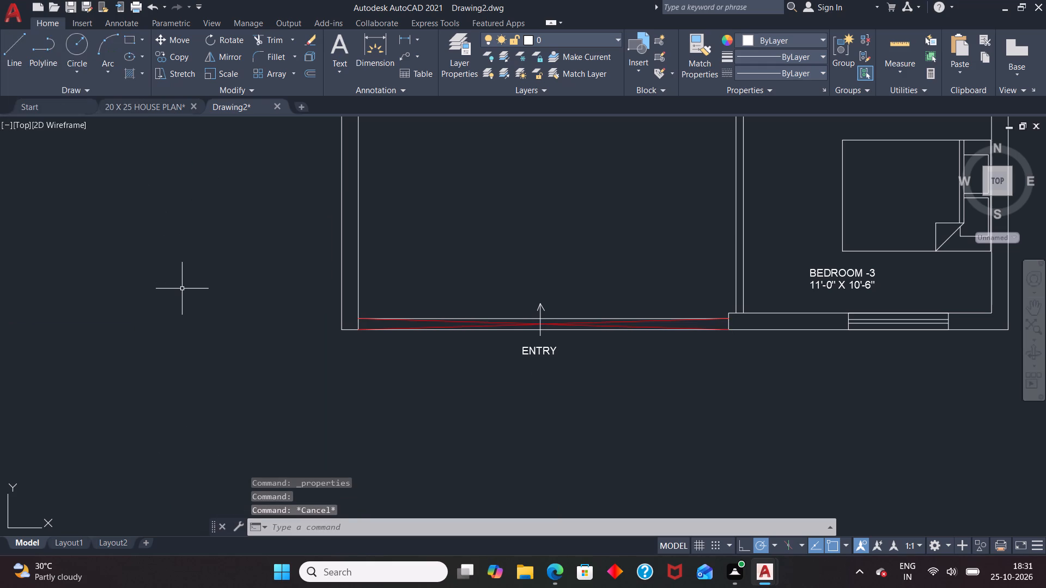
Add the title "GROUND FLOOR PLAN" in 5" multiline text below the plan's south gate entry label.
scroll(166, 286, "down", 3)
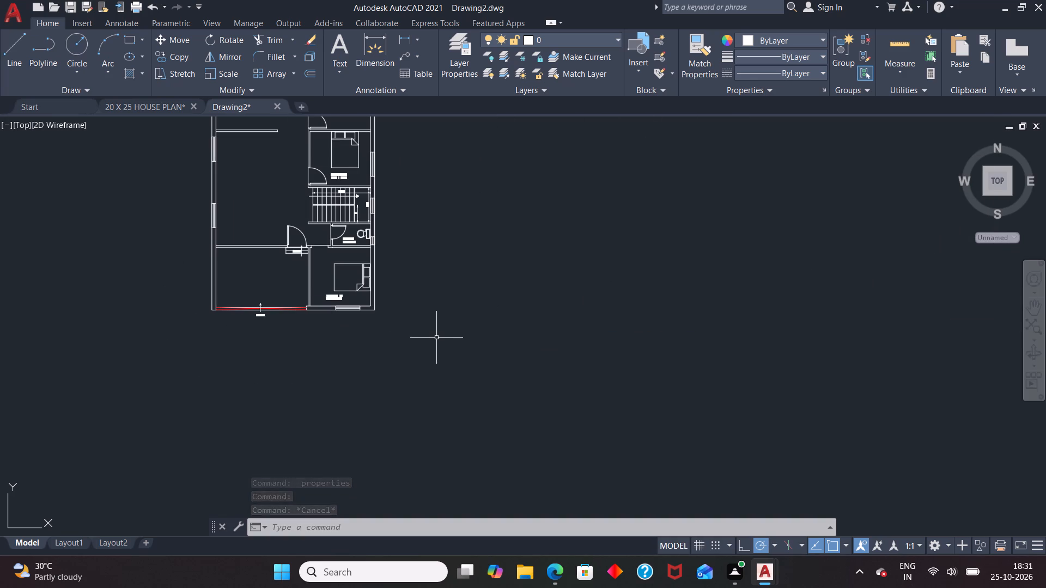
scroll(436, 341, "down", 1)
scroll(514, 369, "down", 1)
scroll(375, 271, "up", 4)
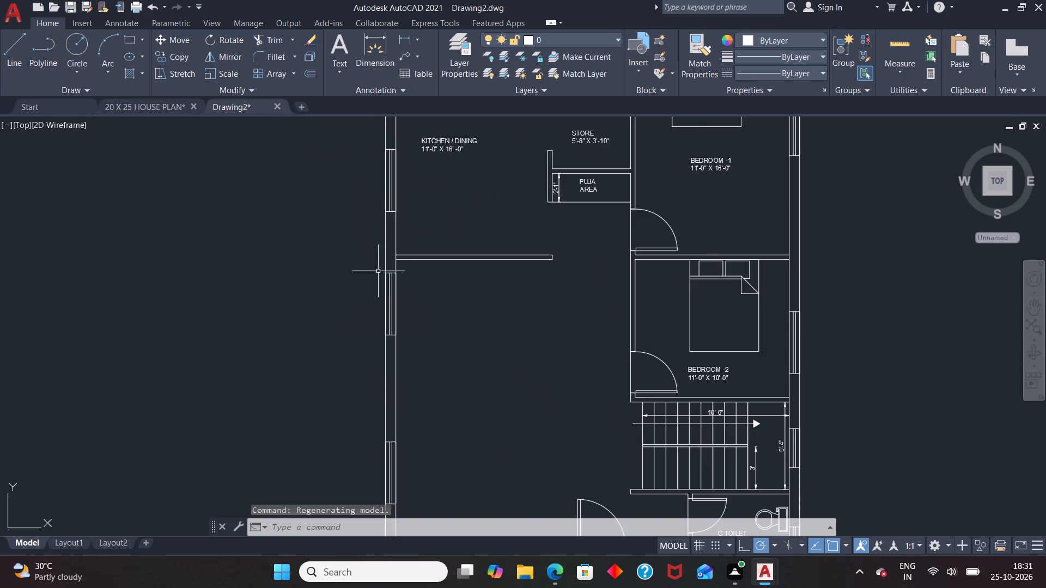
scroll(648, 272, "down", 1)
scroll(569, 221, "down", 2)
scroll(587, 340, "up", 1)
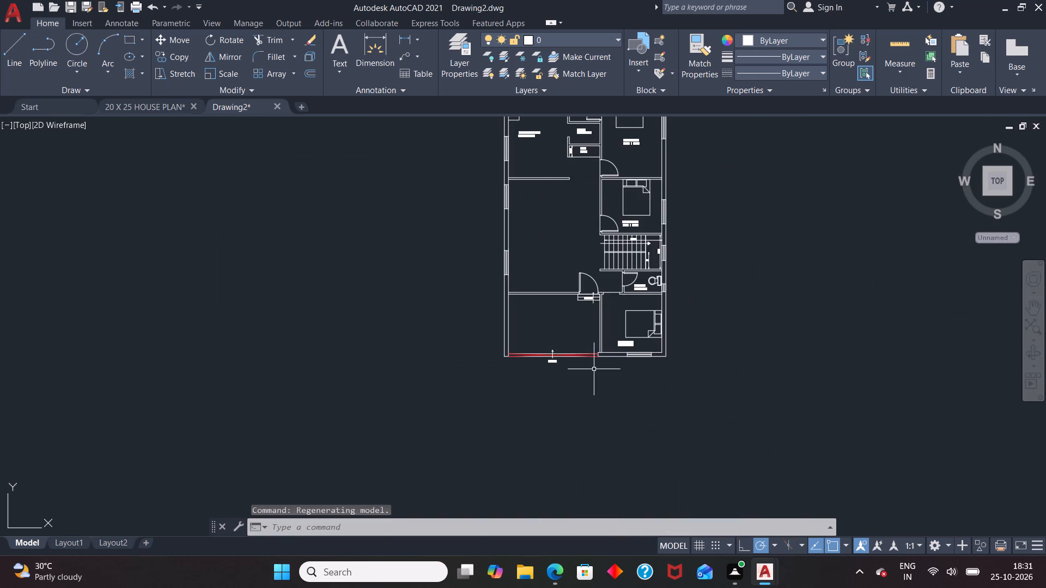
scroll(606, 422, "up", 1)
key("t")
key("Return")
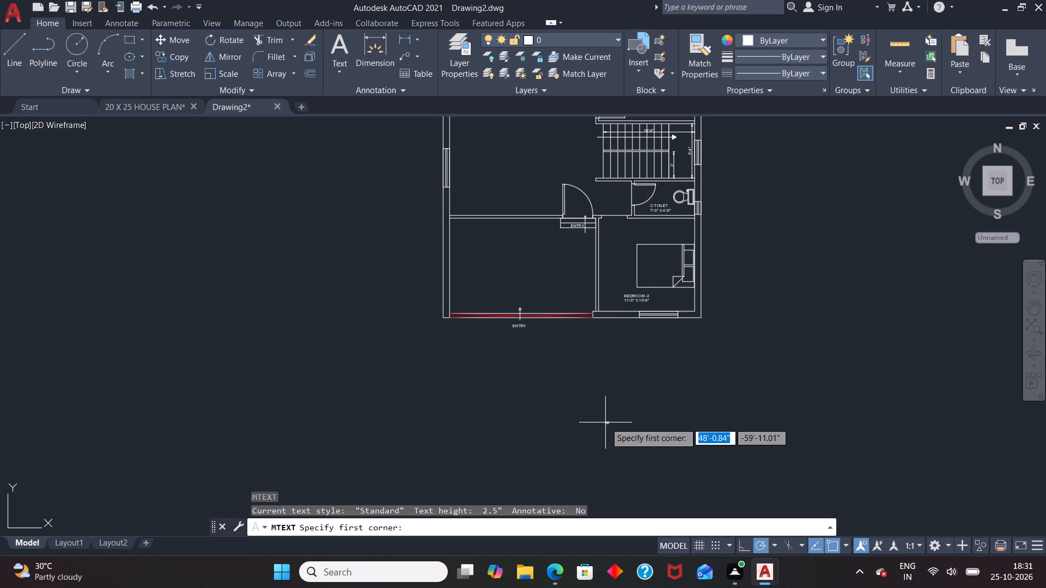
left_click(516, 352)
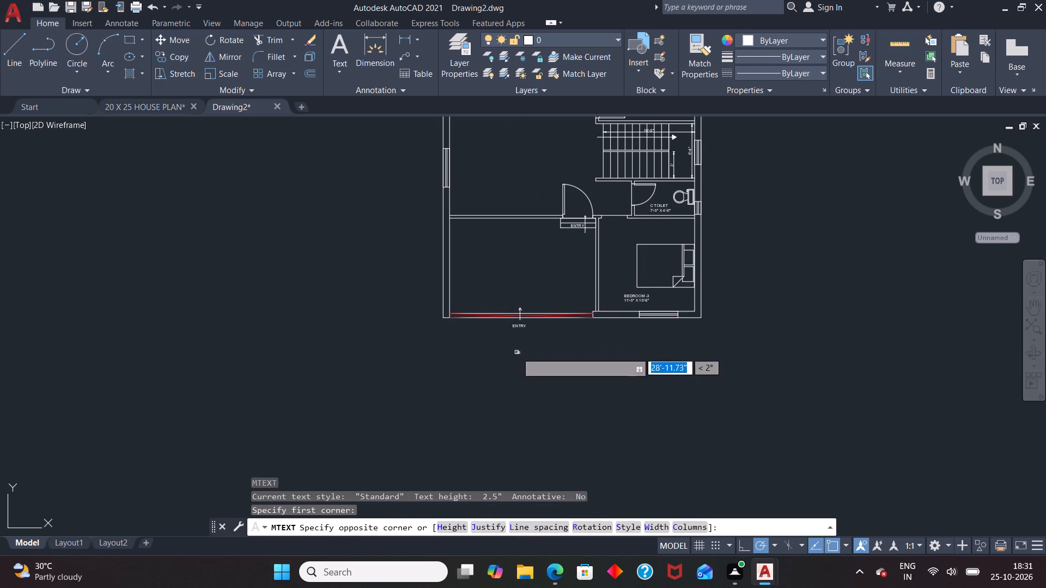
left_click(641, 377)
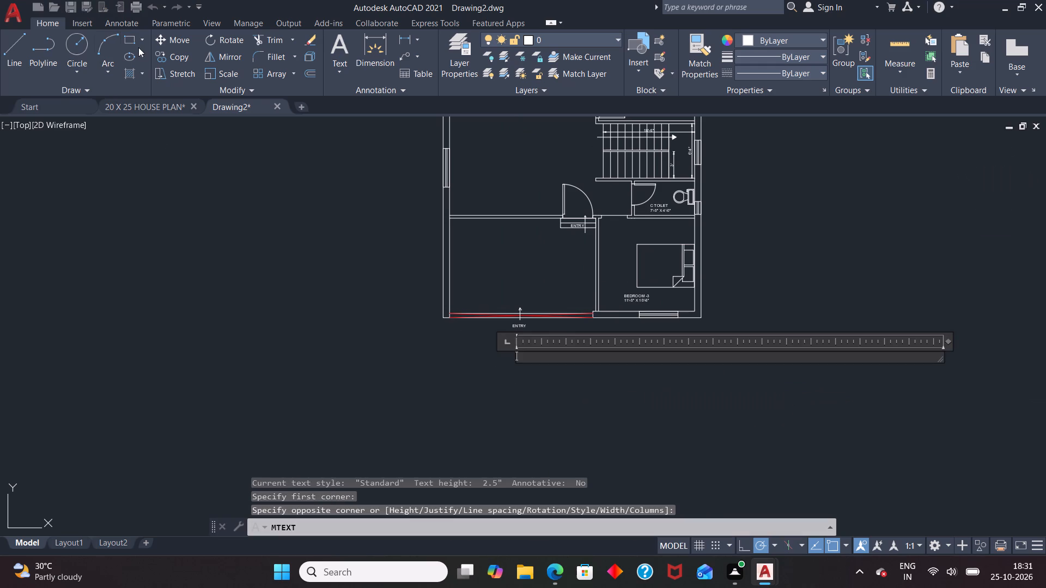
left_click(173, 57)
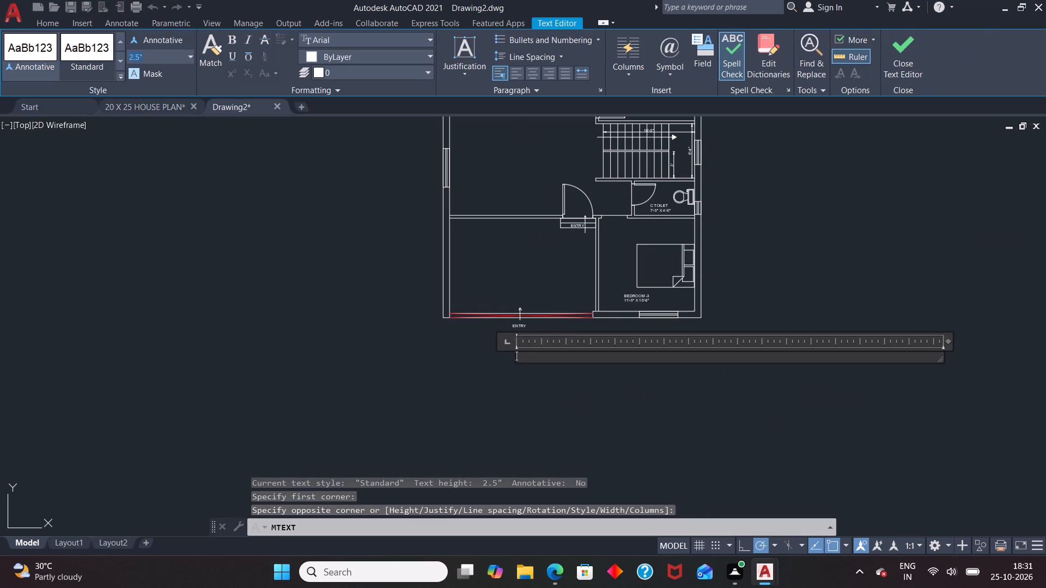
key("BackSpace")
key("5")
key("Return")
type("GROUND FLOOR PLAN")
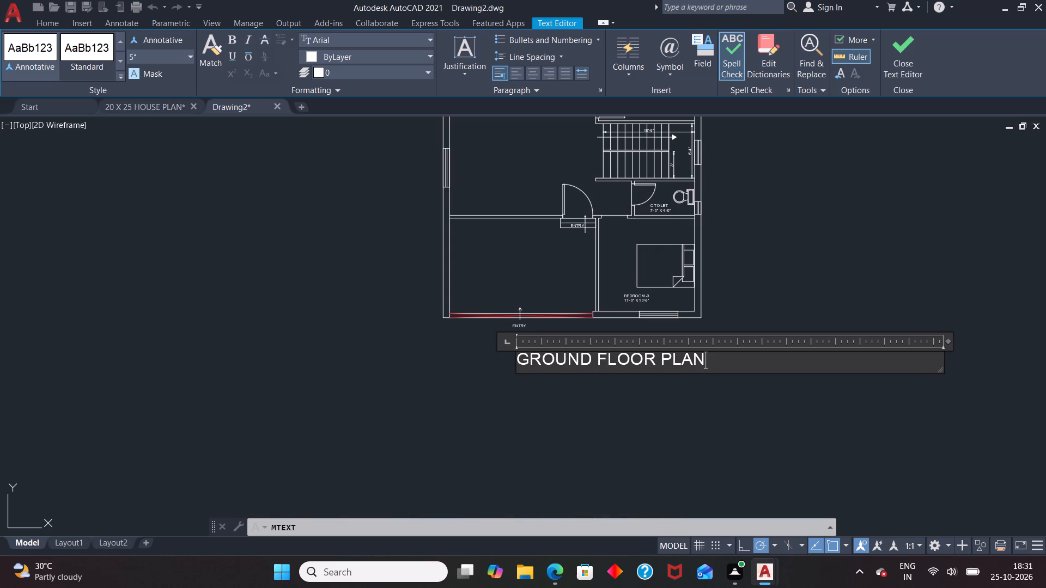
left_click(566, 395)
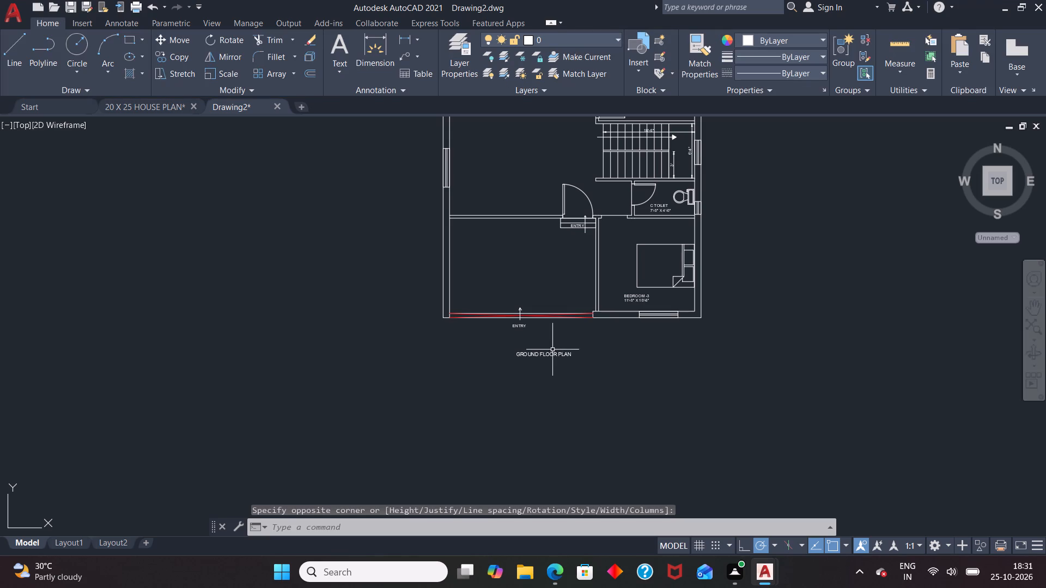
Move the "GROUND FLOOR PLAN" title east and slightly up, nearer the middle of the plan's south side.
left_click(552, 356)
scroll(552, 356, "up", 3)
left_click(402, 345)
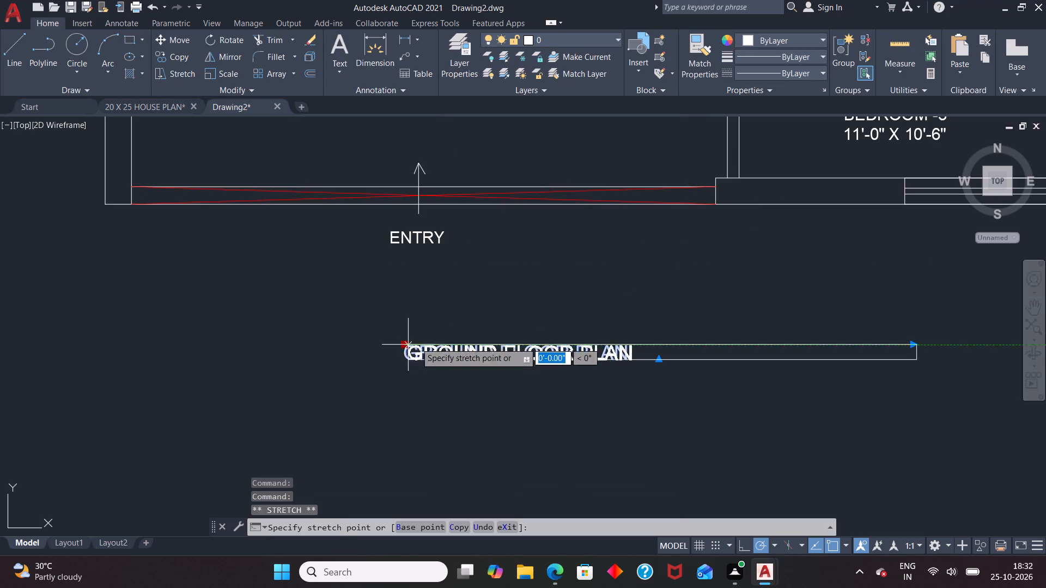
left_click(574, 318)
scroll(558, 353, "down", 3)
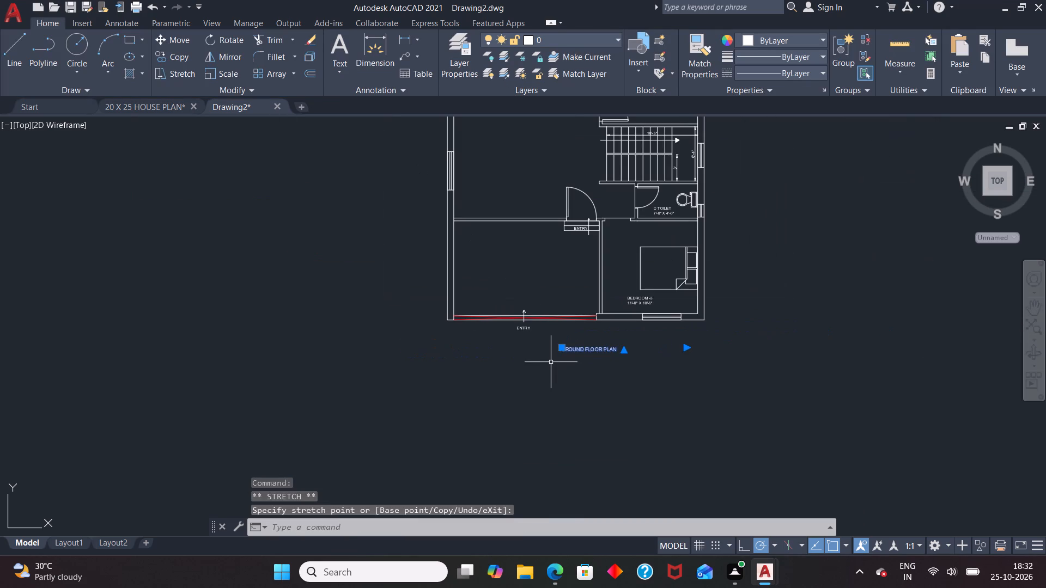
Reposition the "GROUND FLOOR PLAN" title slightly farther east, just below the plan's south wall.
key("Escape")
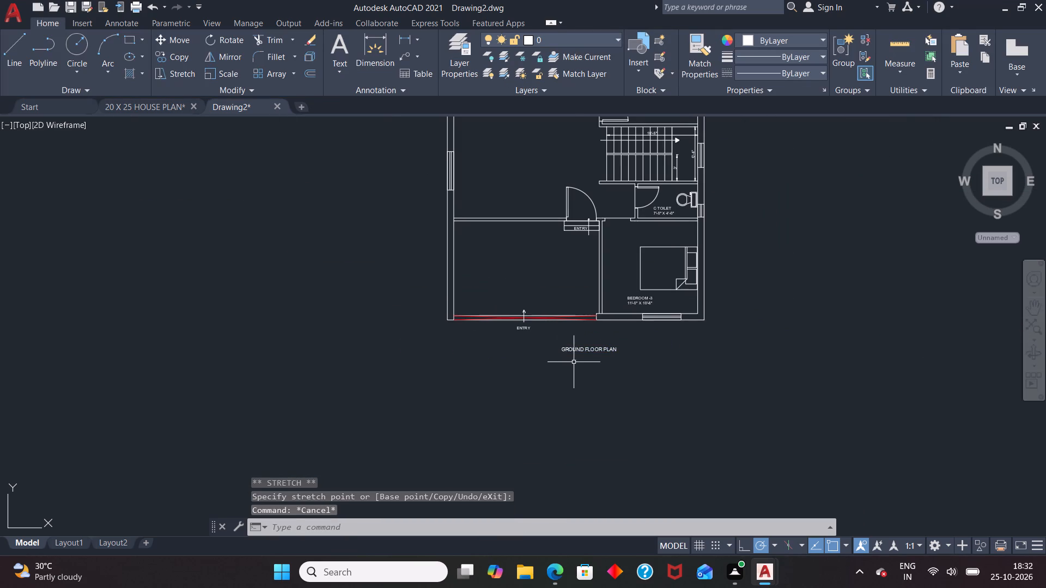
scroll(601, 350, "up", 2)
left_click(601, 350)
left_click_drag(498, 342, 507, 345)
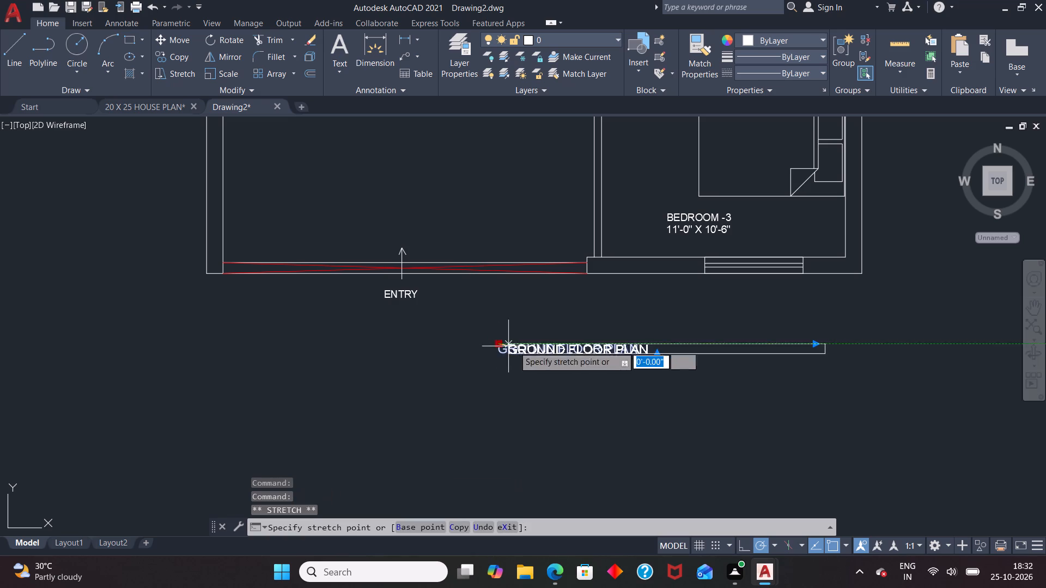
left_click(555, 358)
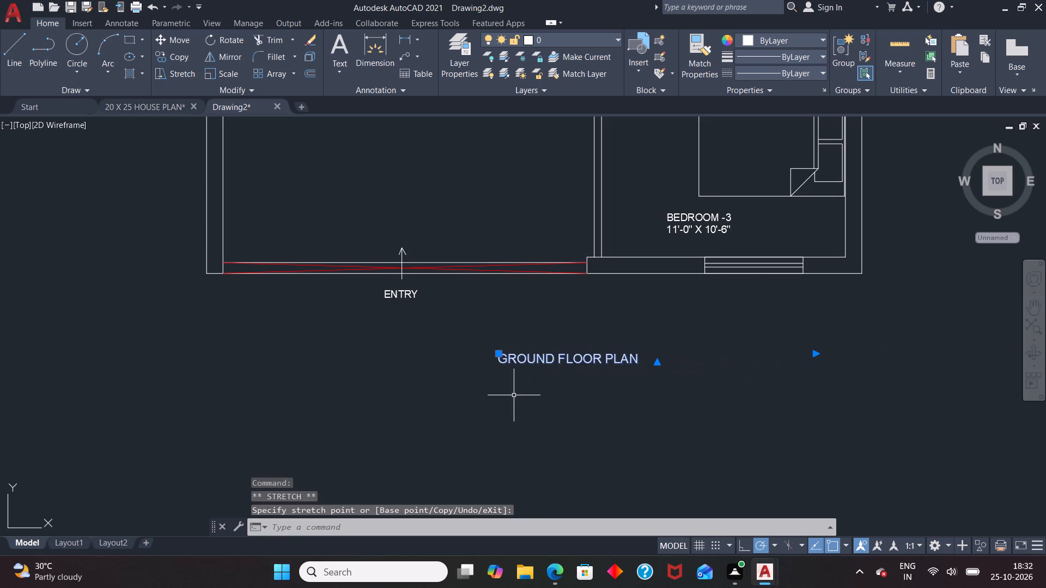
key("Escape")
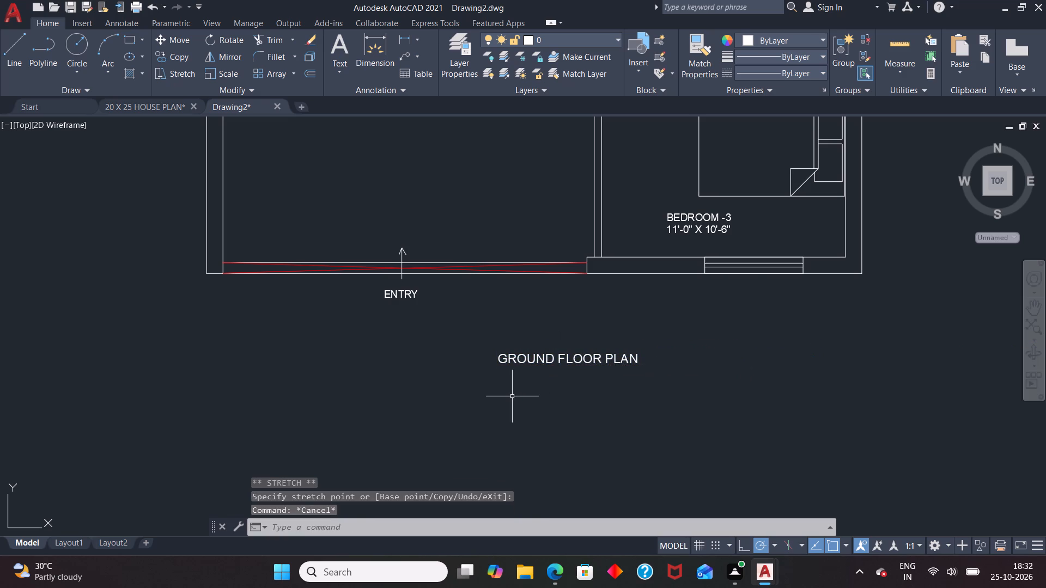
scroll(514, 401, "down", 2)
left_click(530, 385)
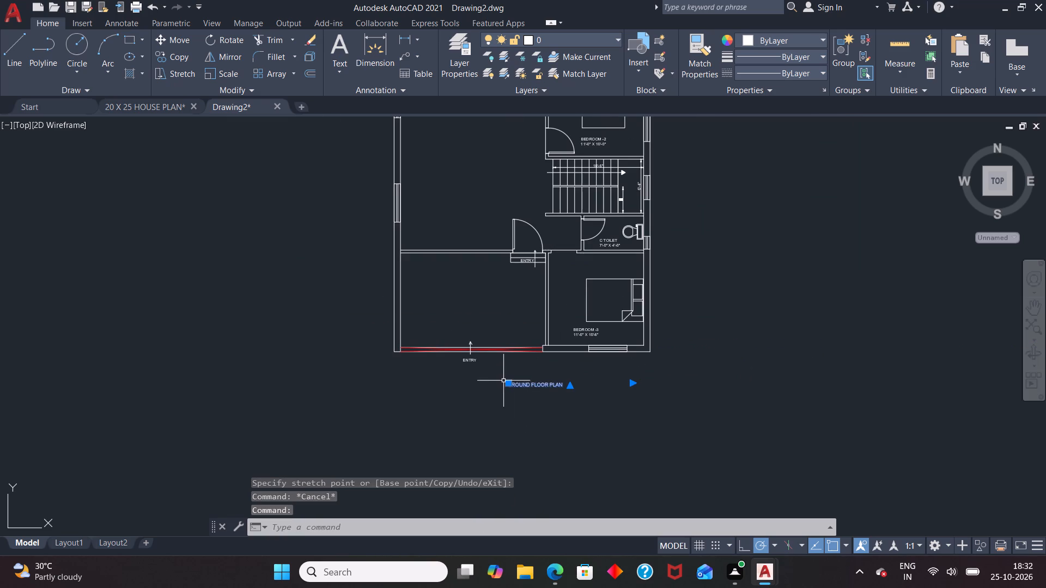
left_click(508, 382)
left_click(517, 374)
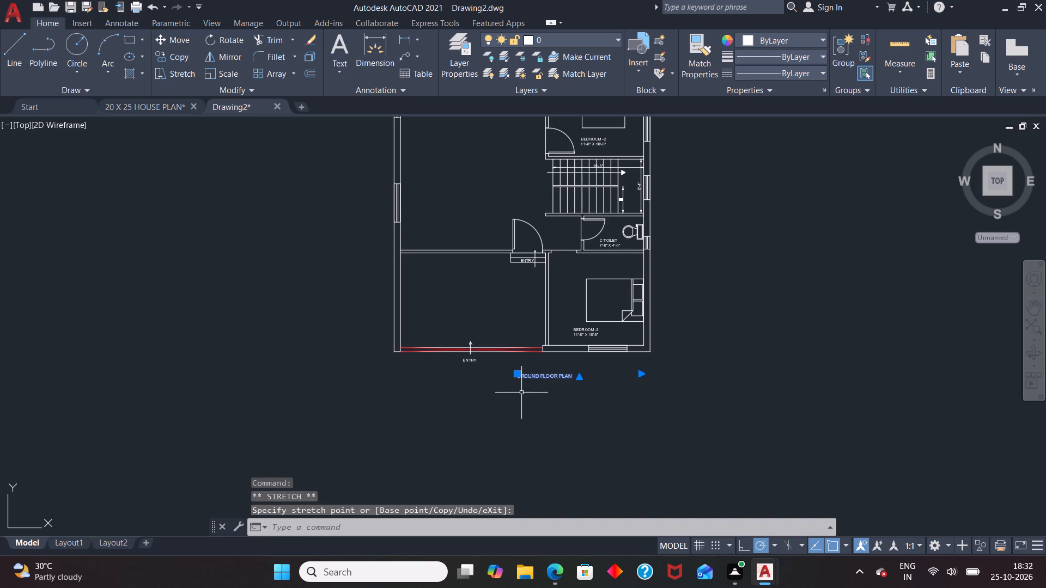
key("Escape")
Add the heading "30 X 50 (1500 sq ft) House plan - North Face - FP1074" in 5" multiline text above the plan's north wall.
scroll(520, 395, "down", 2)
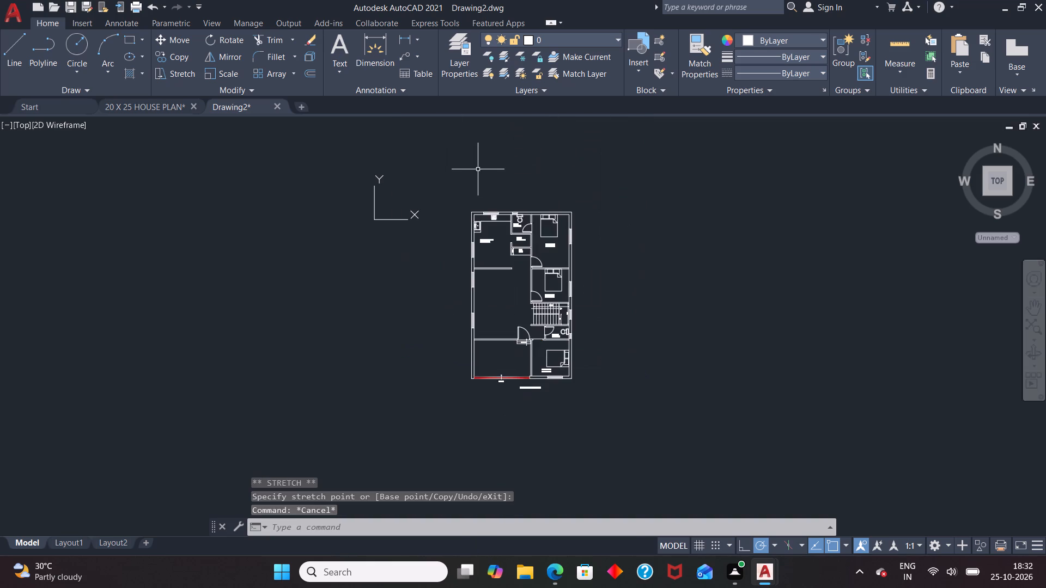
scroll(478, 170, "up", 2)
key("t")
key("Return")
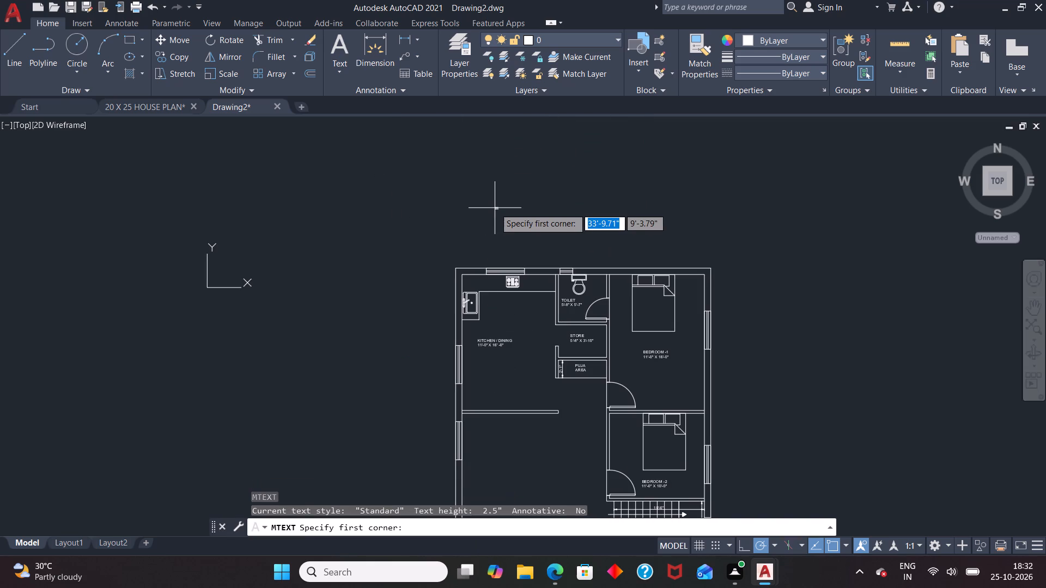
left_click_drag(455, 215, 459, 223)
left_click(725, 247)
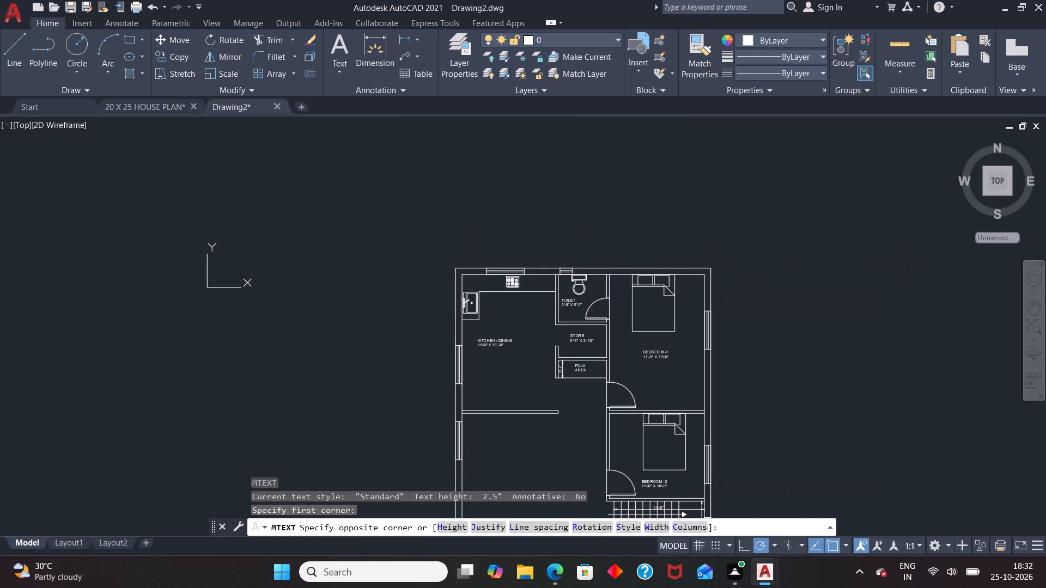
left_click(154, 56)
key("BackSpace")
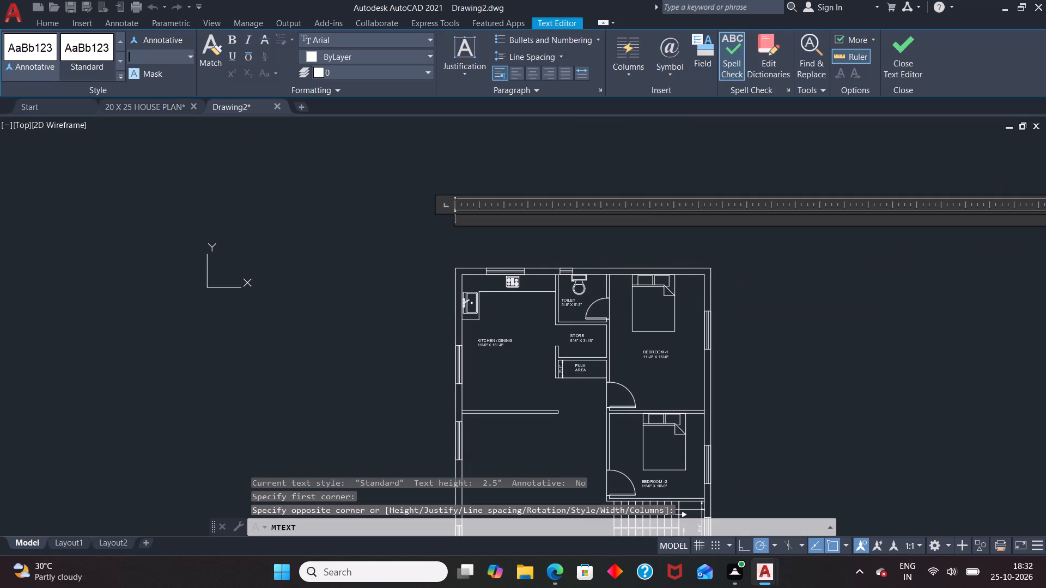
key("5")
key("Return")
type("30 X 50")
key("space")
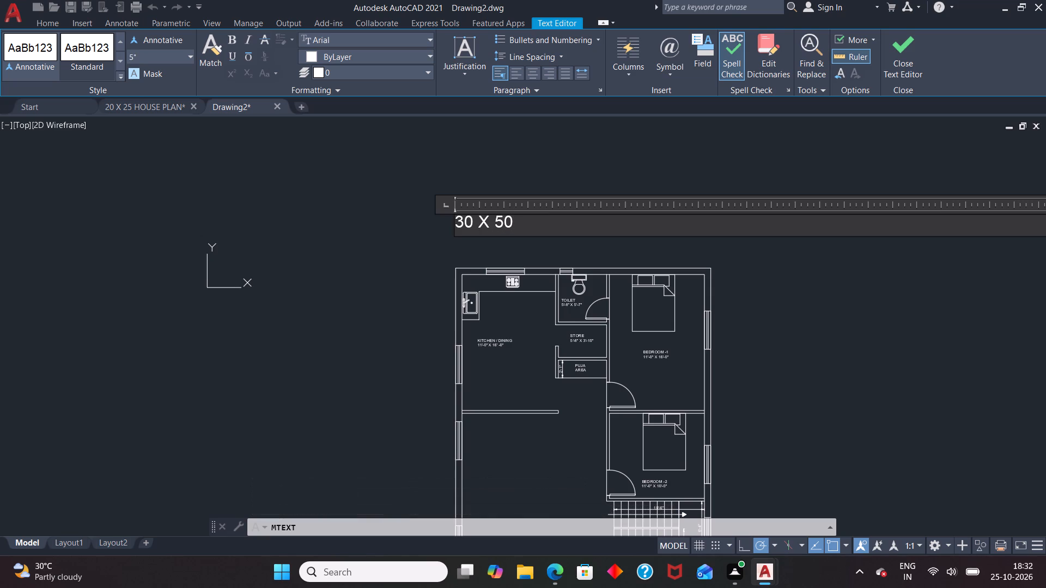
key("shift+parenleft")
type("1500")
key("space")
type("sq ft")
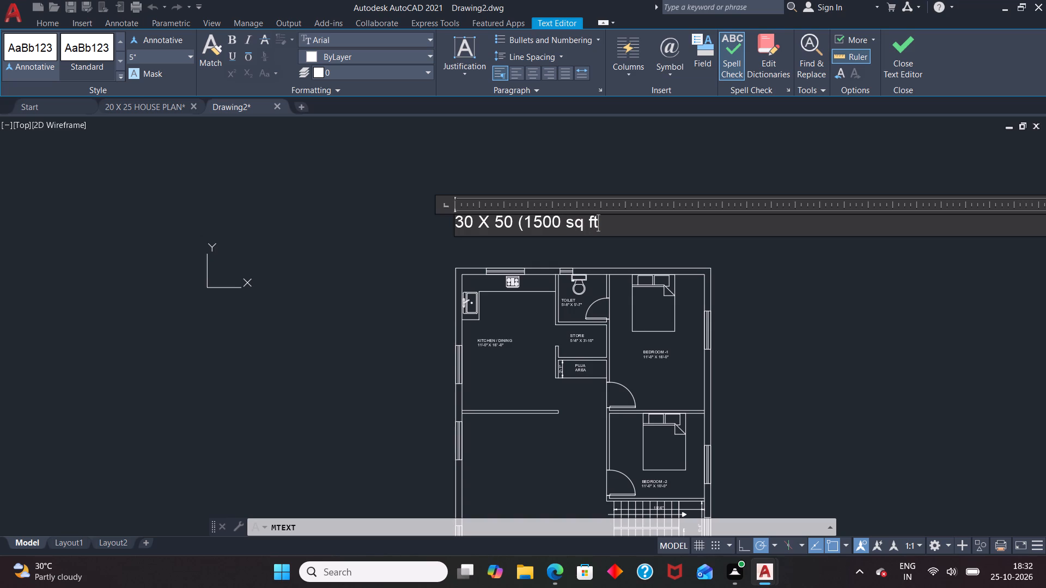
type(")")
key("space")
key("h")
type("ouse plan -")
key("space")
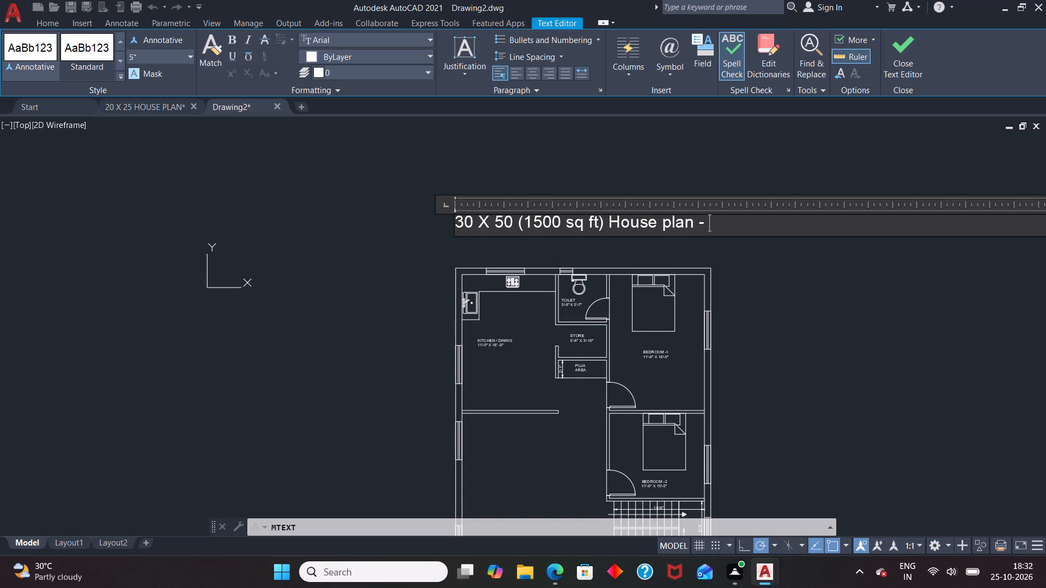
key("n")
key("0")
key("BackSpace")
type("orth")
key("space")
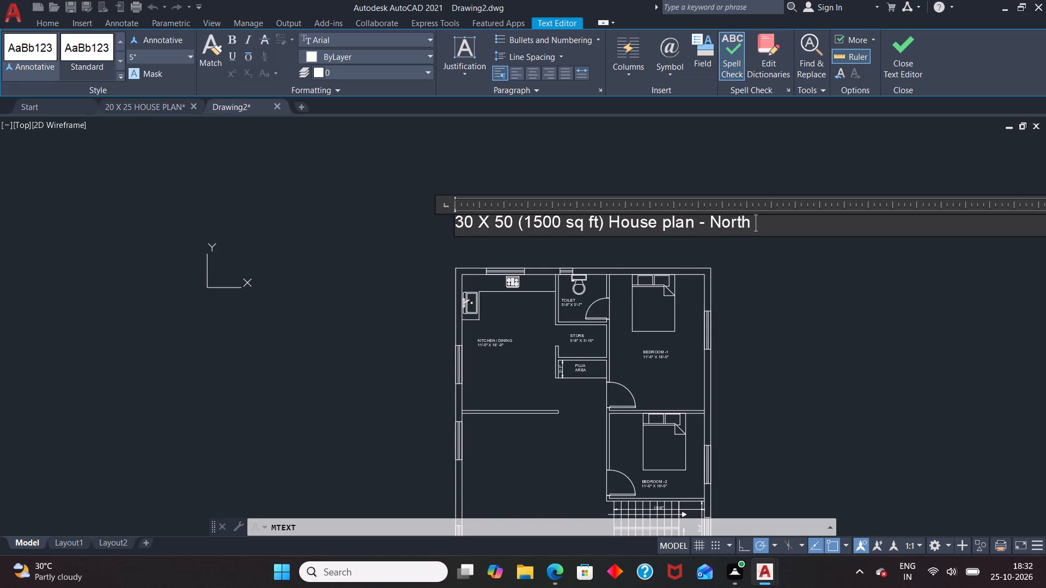
key("f")
type("FP")
key("space")
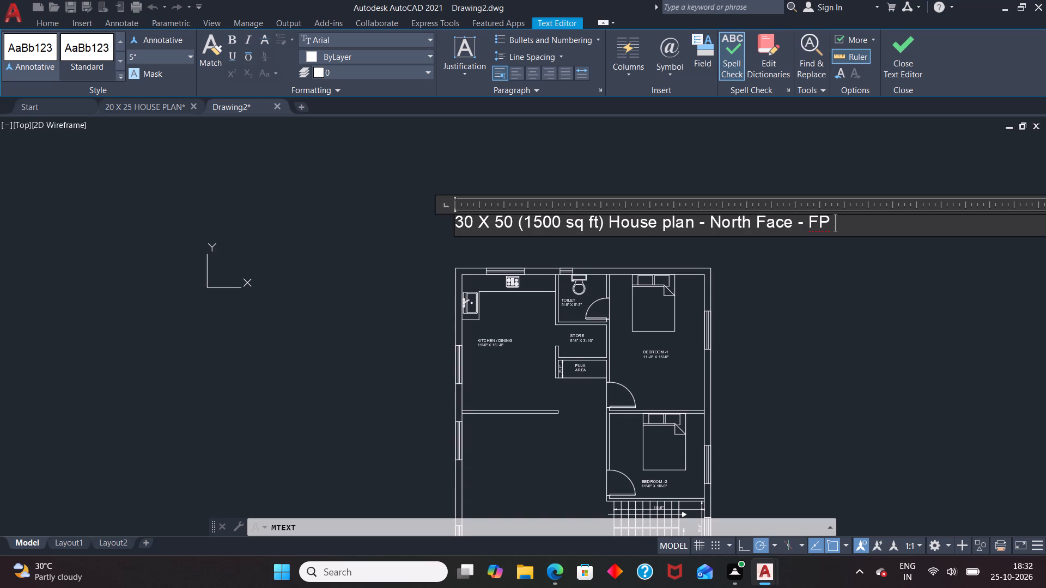
key("BackSpace")
type("1074")
left_click(397, 265)
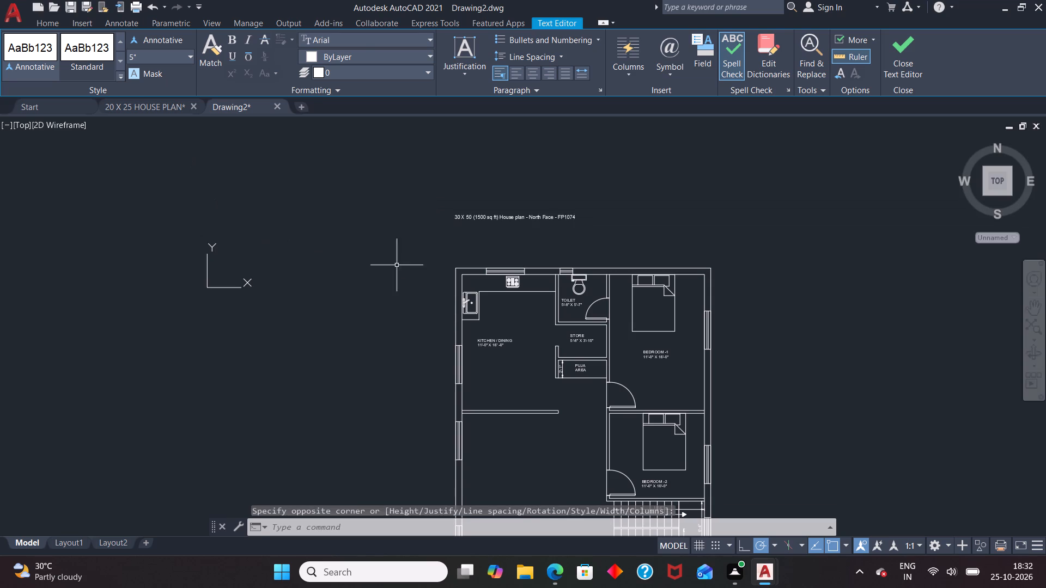
Move the house plan heading east and slightly down, nearer the middle of the plan's north side.
left_click(550, 216)
left_click(454, 213)
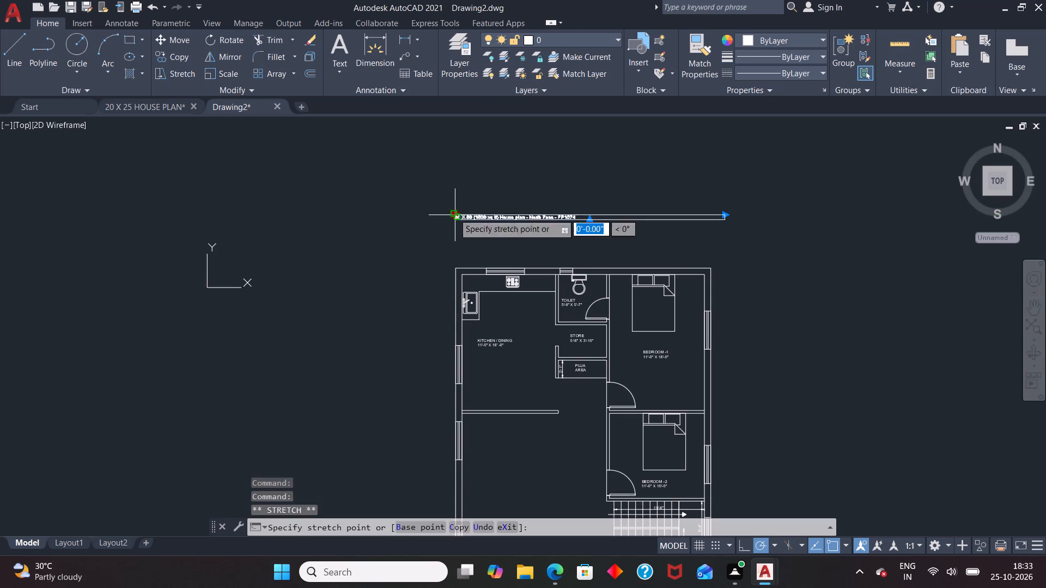
scroll(494, 225, "up", 4)
scroll(490, 266, "down", 3)
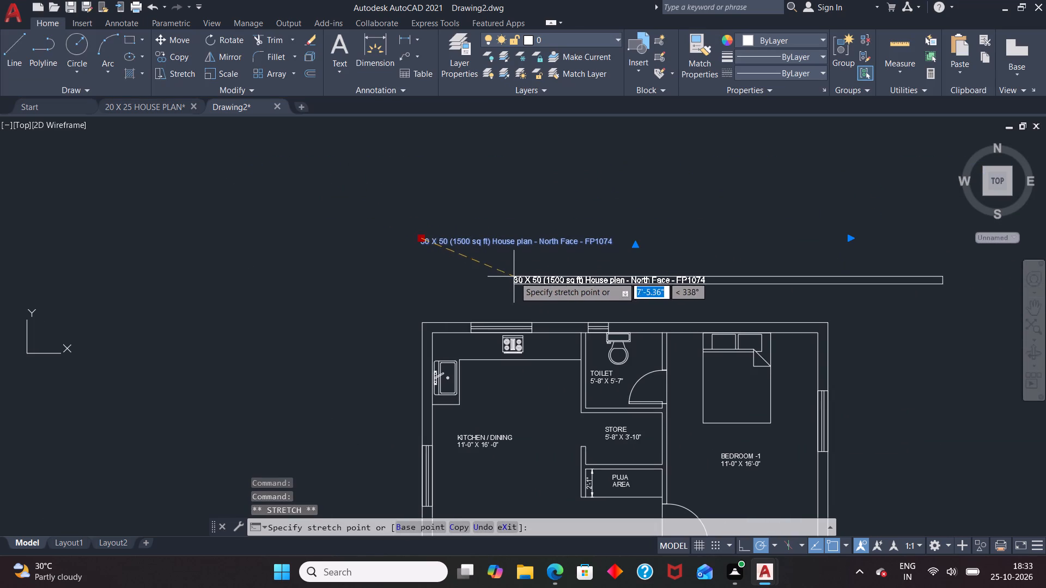
left_click(555, 277)
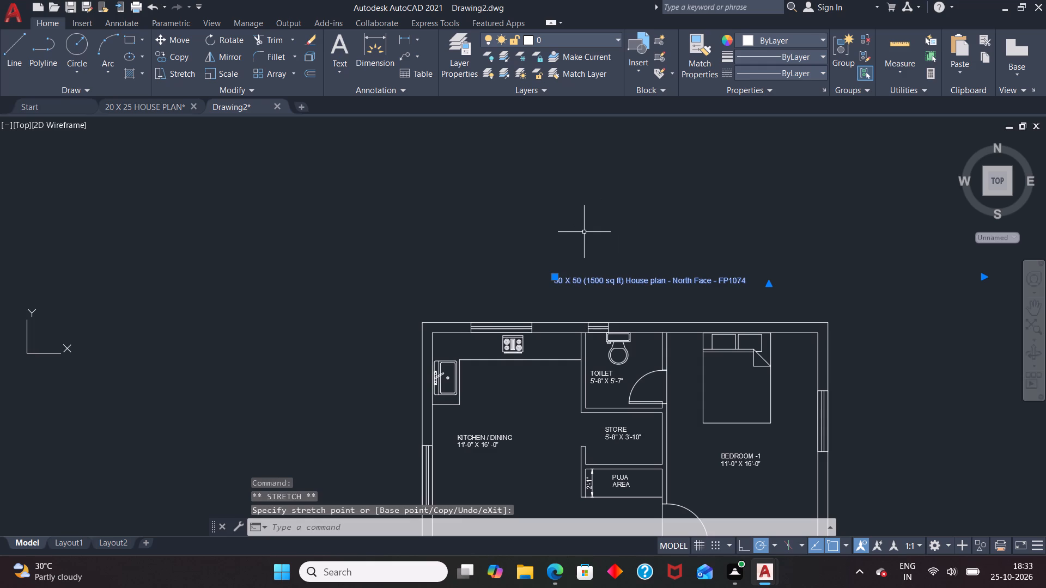
key("Escape")
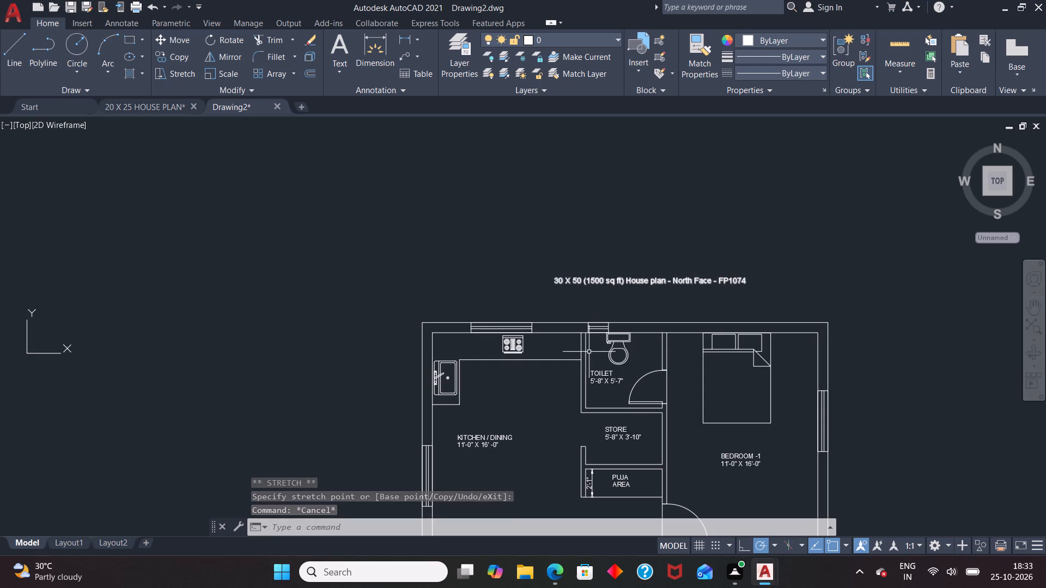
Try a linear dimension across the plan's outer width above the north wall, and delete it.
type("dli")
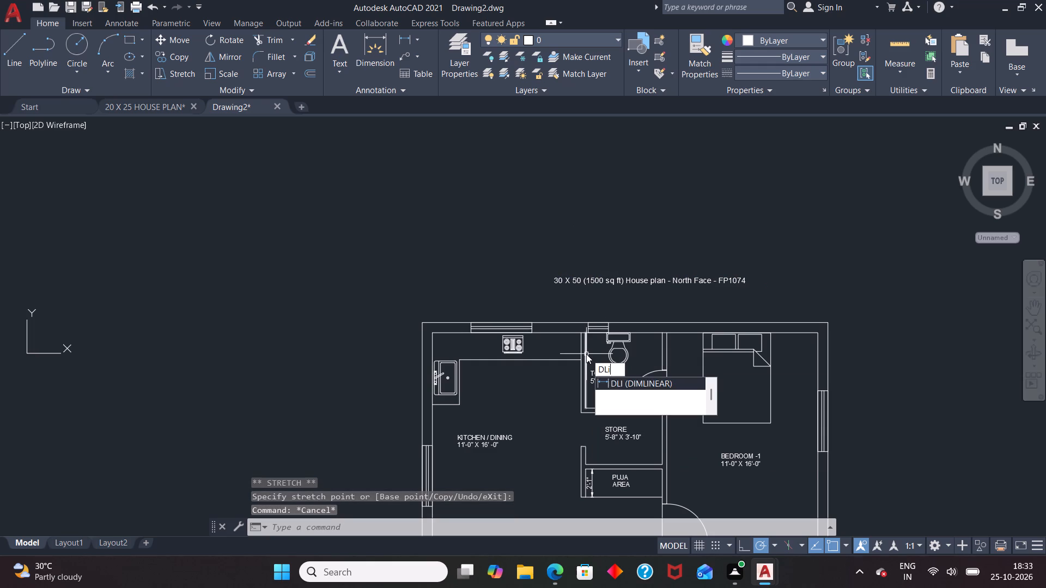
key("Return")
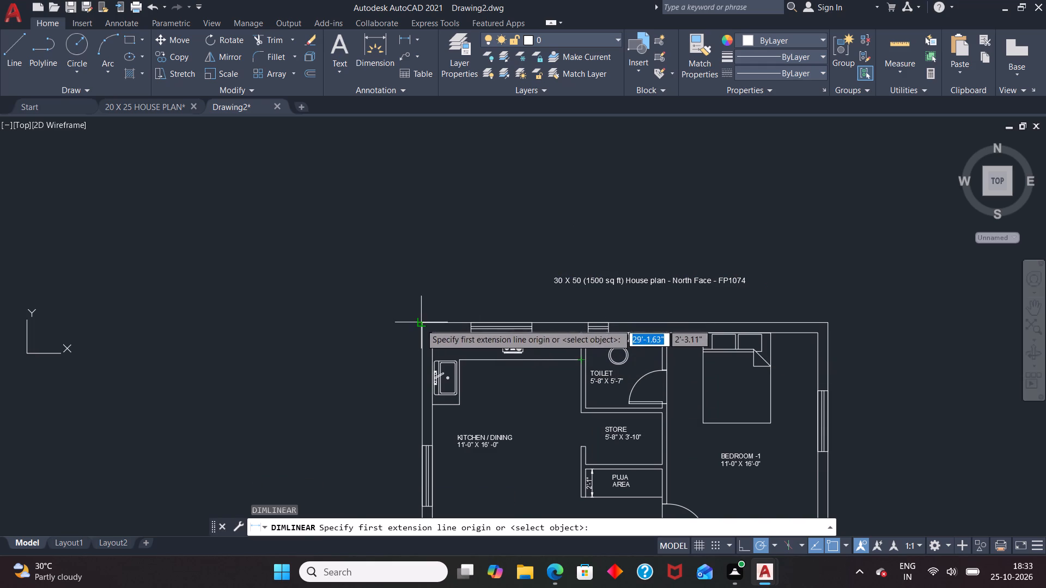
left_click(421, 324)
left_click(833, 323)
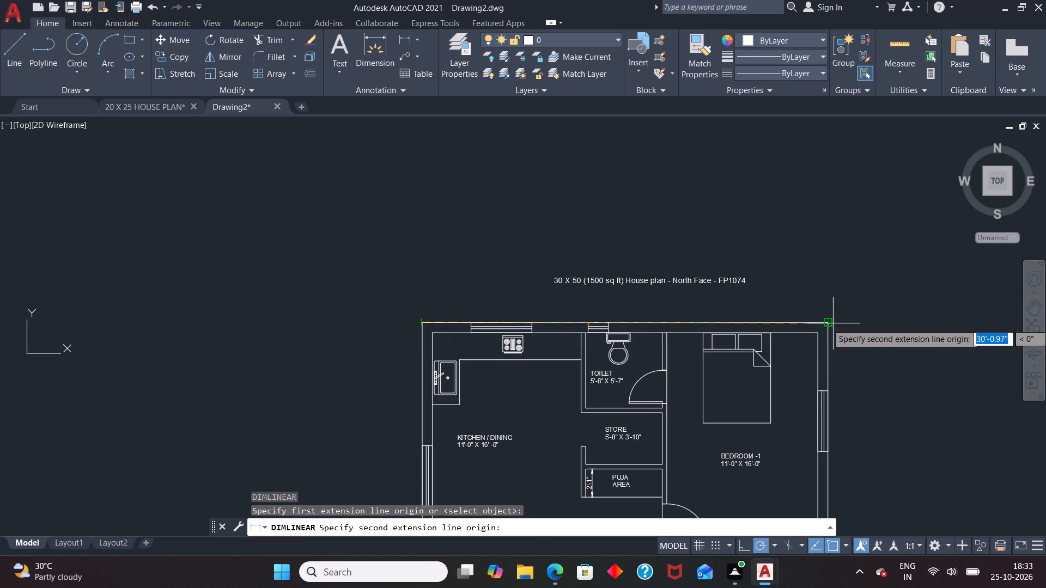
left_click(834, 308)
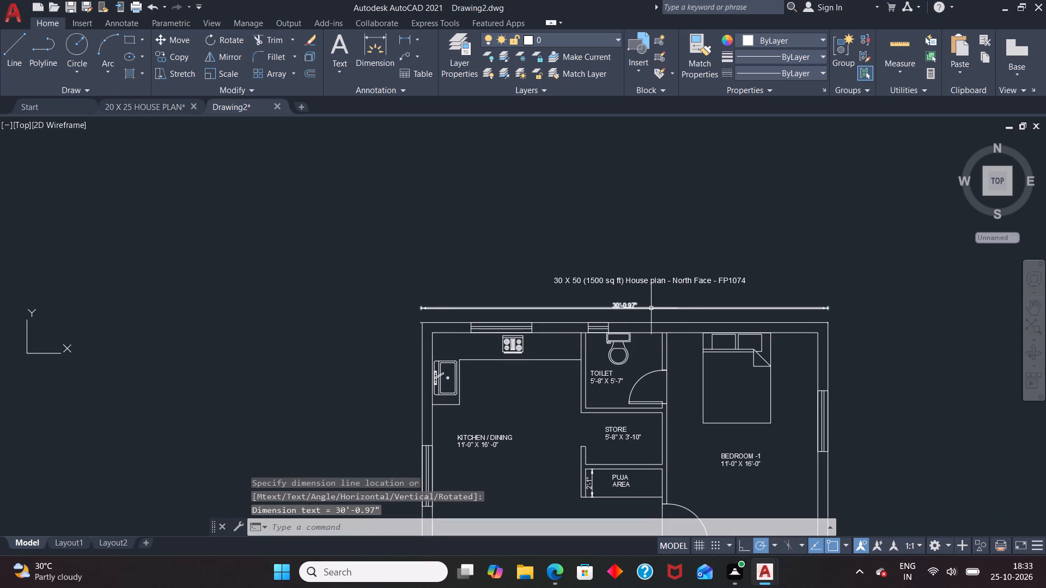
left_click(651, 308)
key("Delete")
Add a linear dimension between the outer corners of the north wall, placed just above the wall.
type("dli")
key("Return")
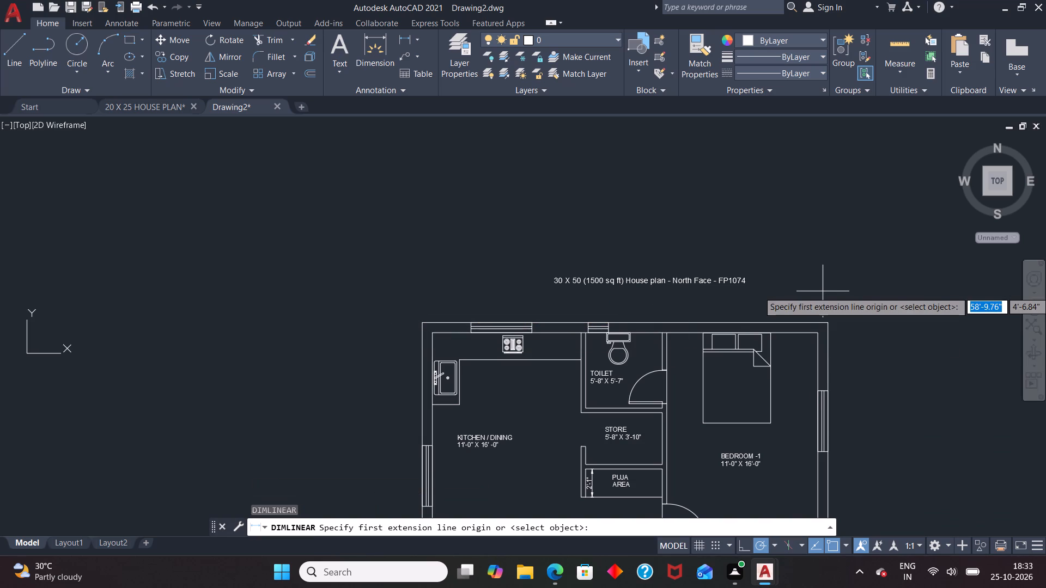
left_click(423, 322)
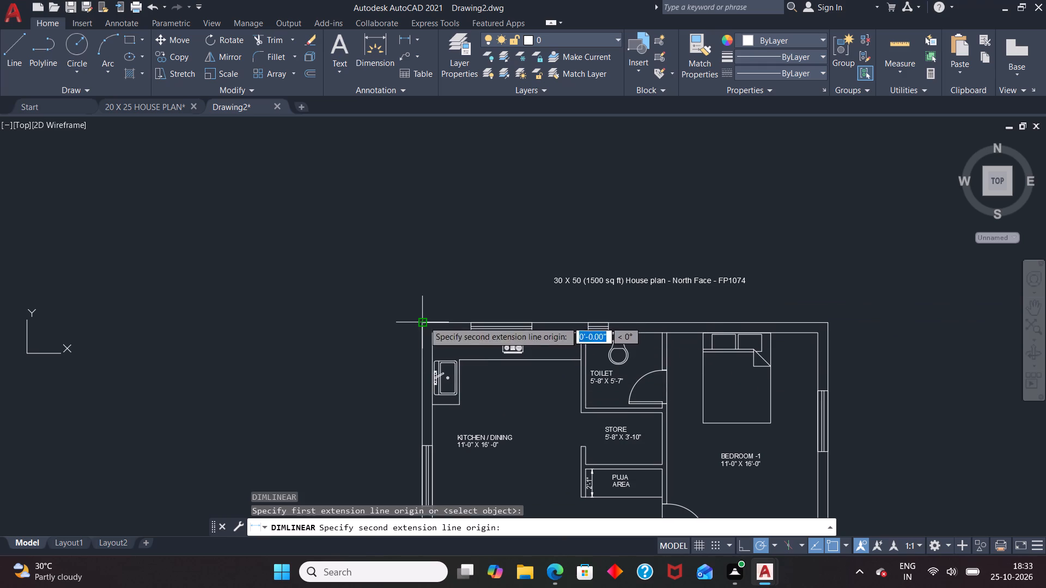
left_click(829, 326)
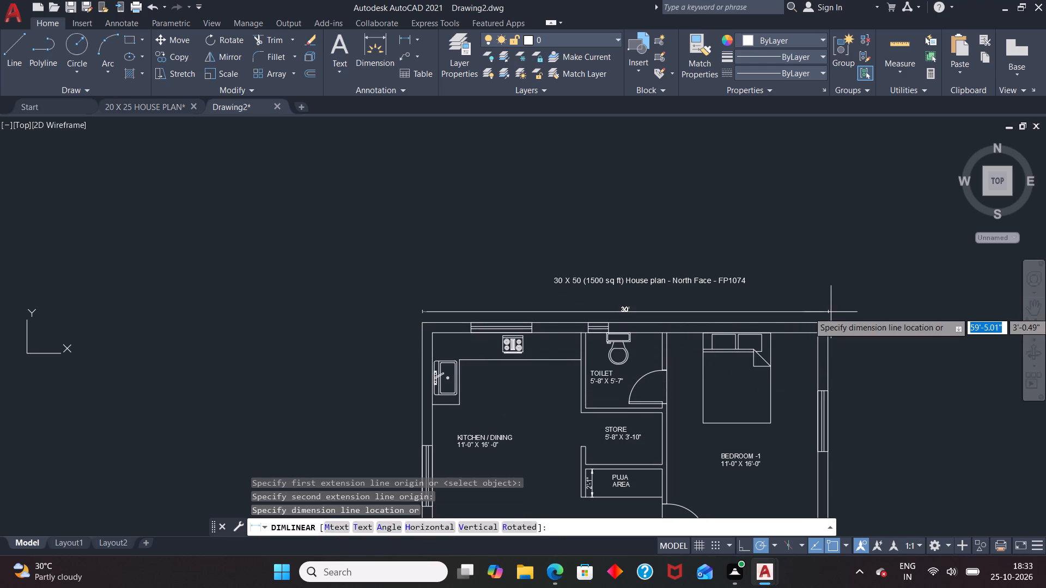
left_click(831, 312)
Move the house plan heading slightly down, closer to the overall width dimension above the north wall.
scroll(621, 237, "down", 2)
scroll(624, 261, "up", 1)
left_click(629, 249)
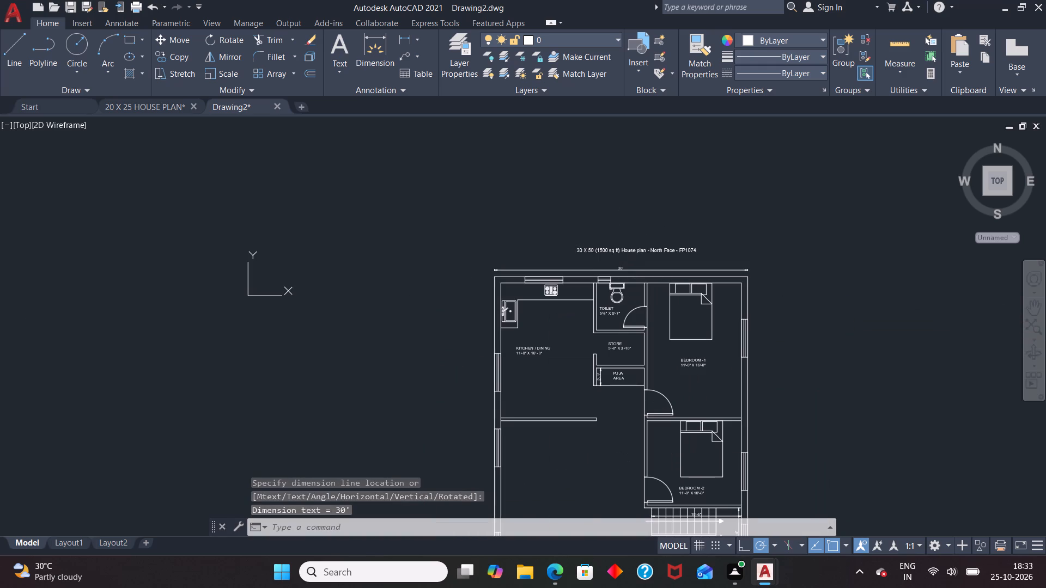
scroll(604, 250, "up", 2)
left_click(533, 243)
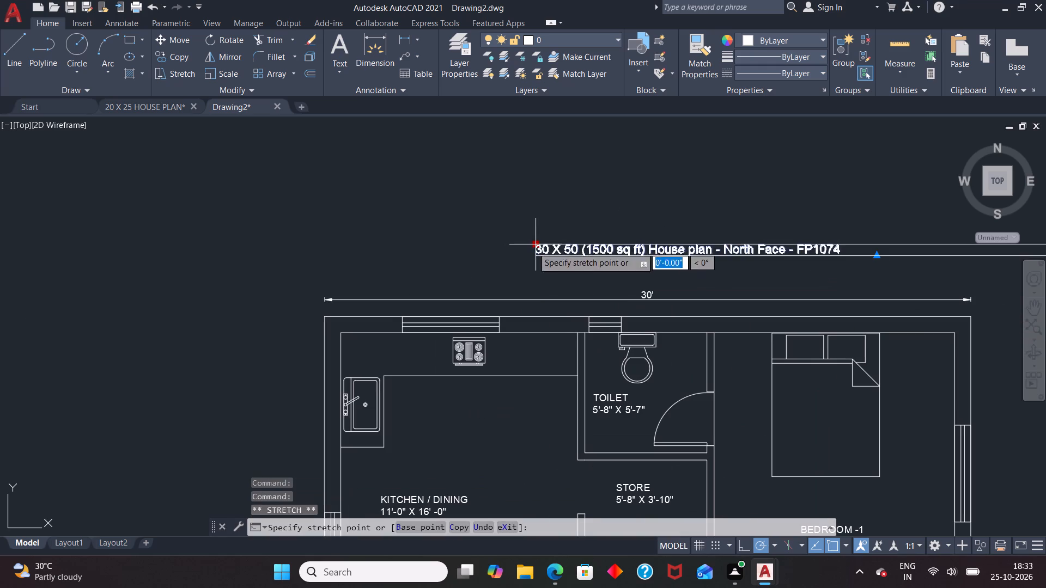
left_click(530, 253)
key("Escape")
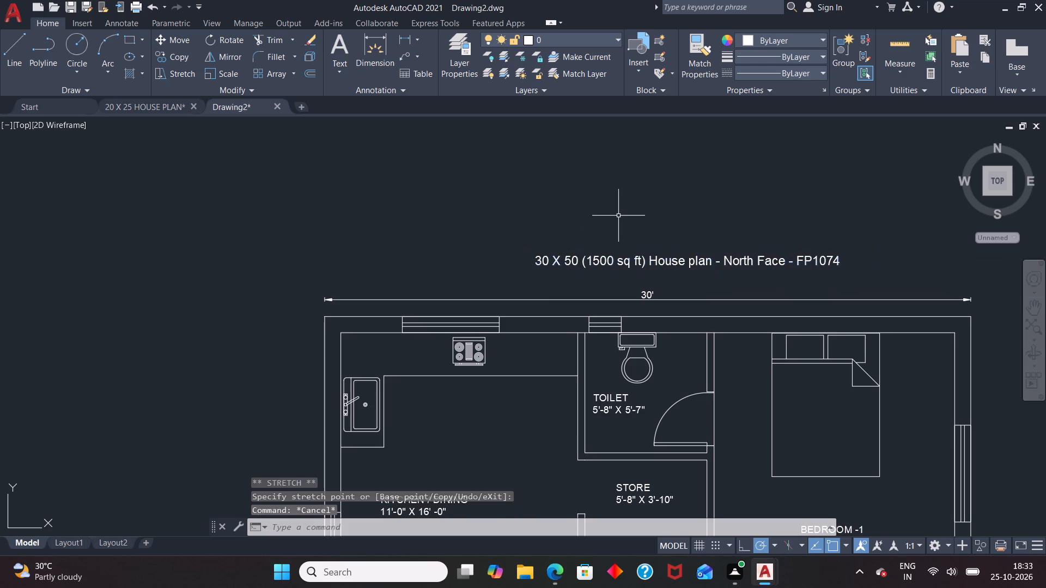
Add a vertical linear dimension between the plan's northeast and southeast outer corners, placed just outside the east wall.
scroll(562, 213, "down", 1)
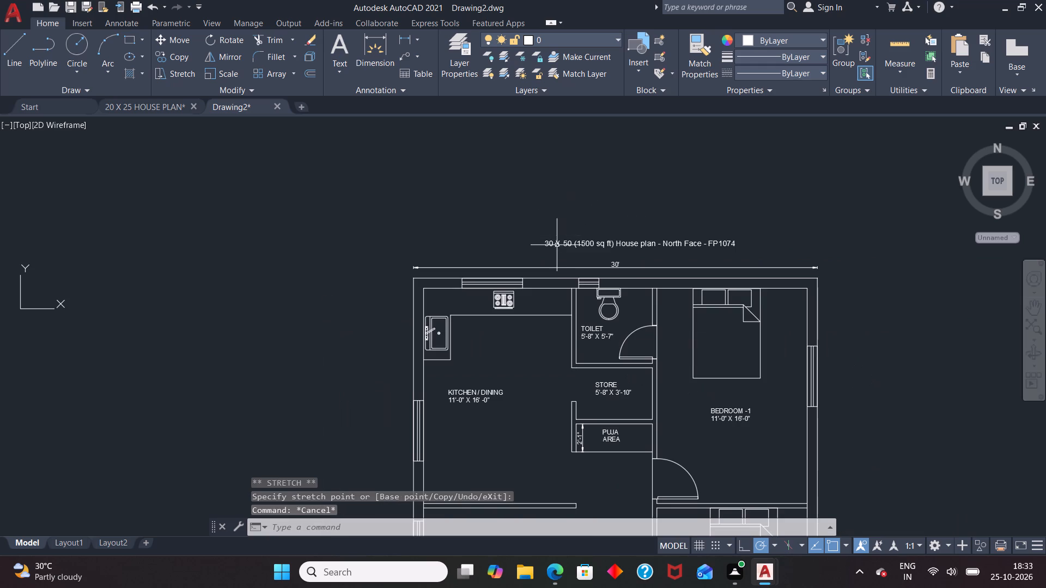
scroll(661, 192, "down", 1)
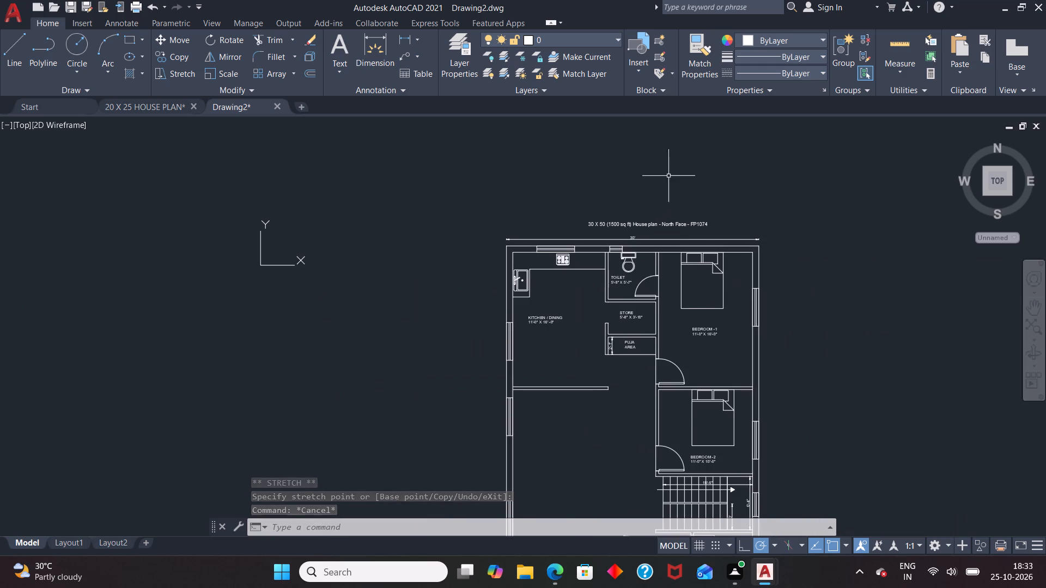
scroll(668, 193, "down", 1)
type("DLI")
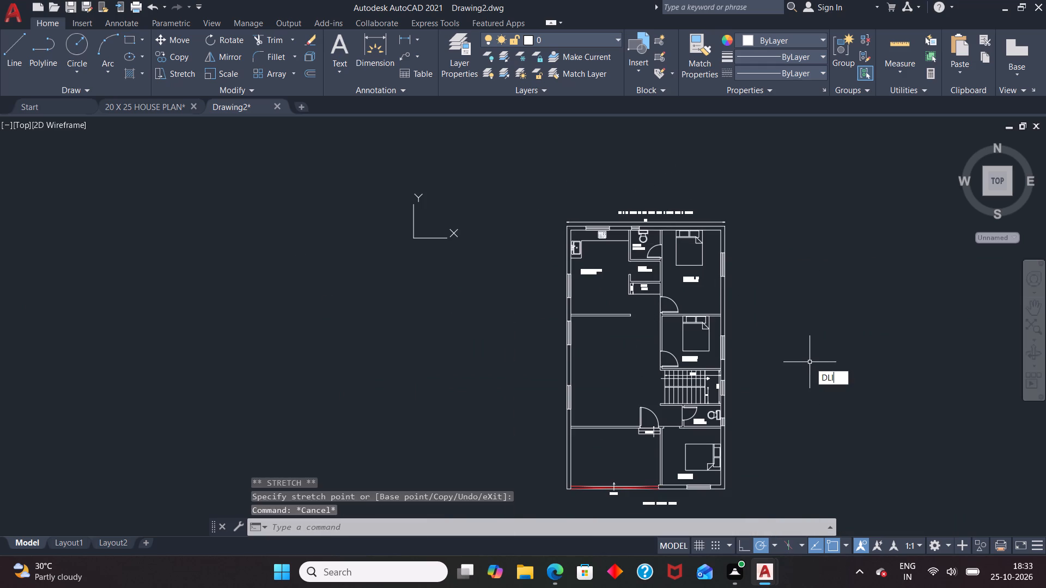
key("Return")
scroll(725, 243, "up", 4)
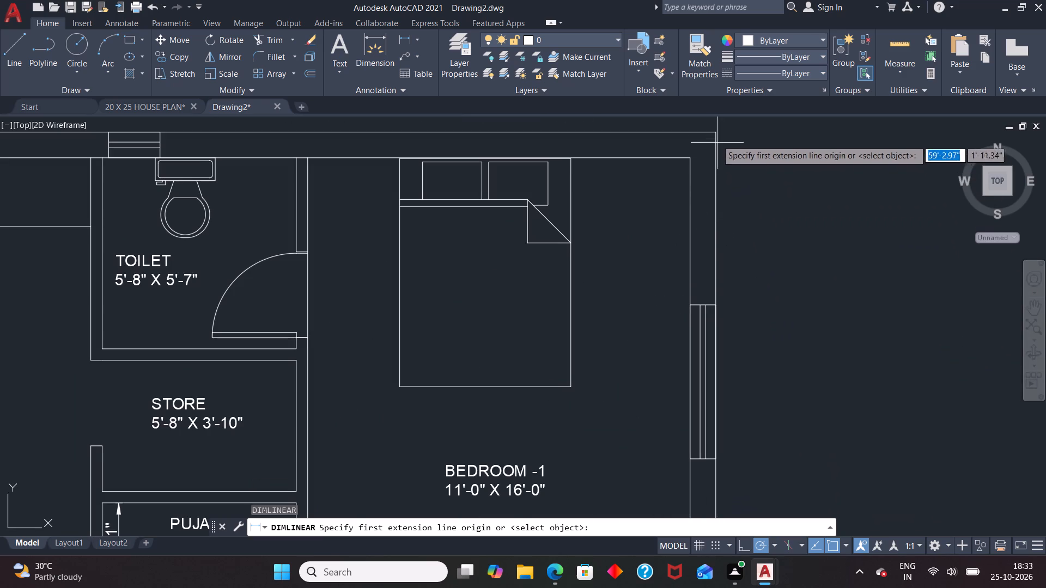
left_click(713, 131)
scroll(764, 144, "down", 2)
scroll(708, 251, "down", 2)
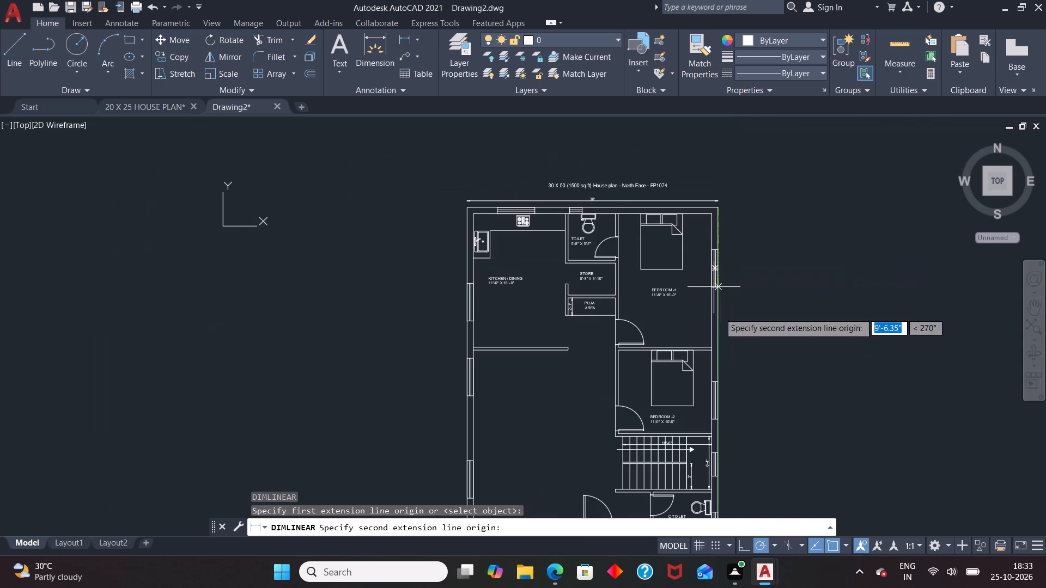
scroll(724, 287, "down", 1)
scroll(709, 346, "down", 1)
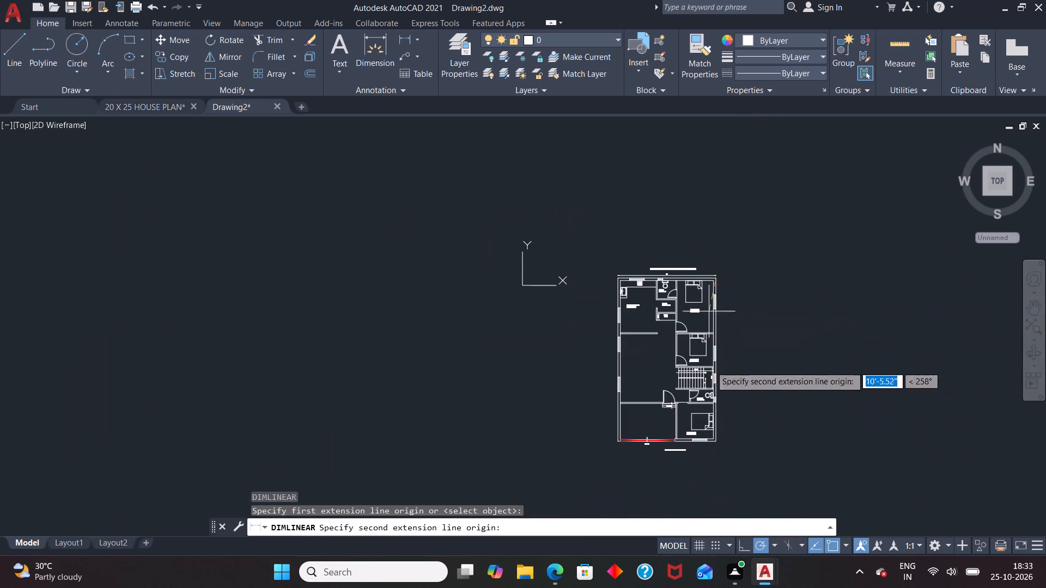
scroll(729, 440, "up", 4)
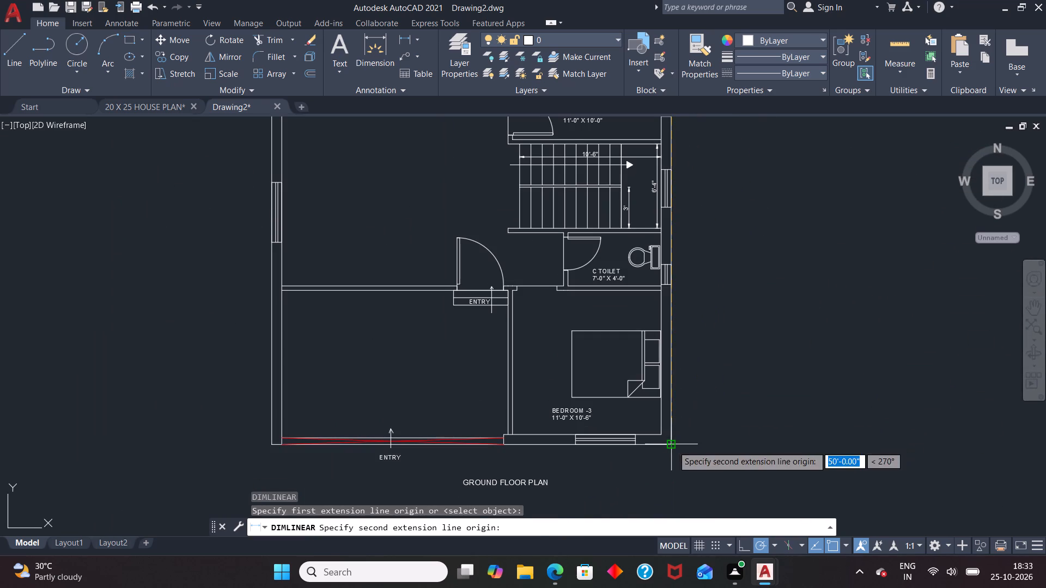
left_click(673, 446)
left_click(719, 430)
scroll(720, 441, "down", 2)
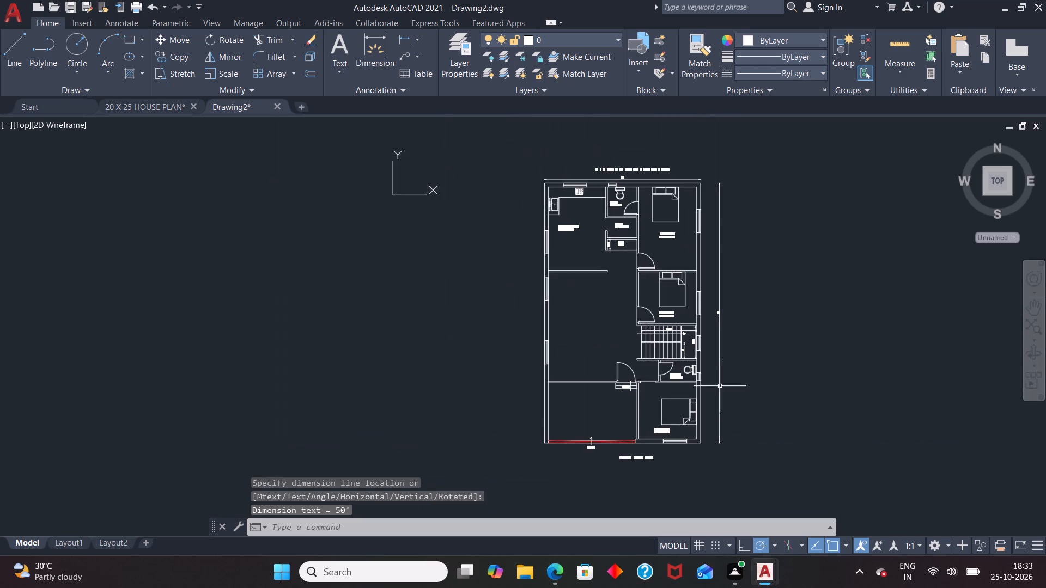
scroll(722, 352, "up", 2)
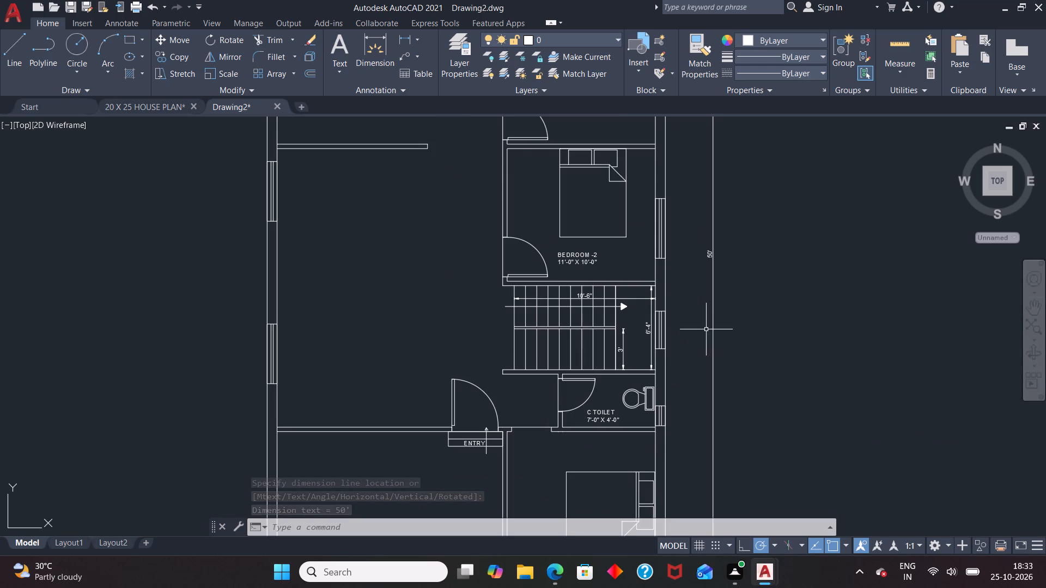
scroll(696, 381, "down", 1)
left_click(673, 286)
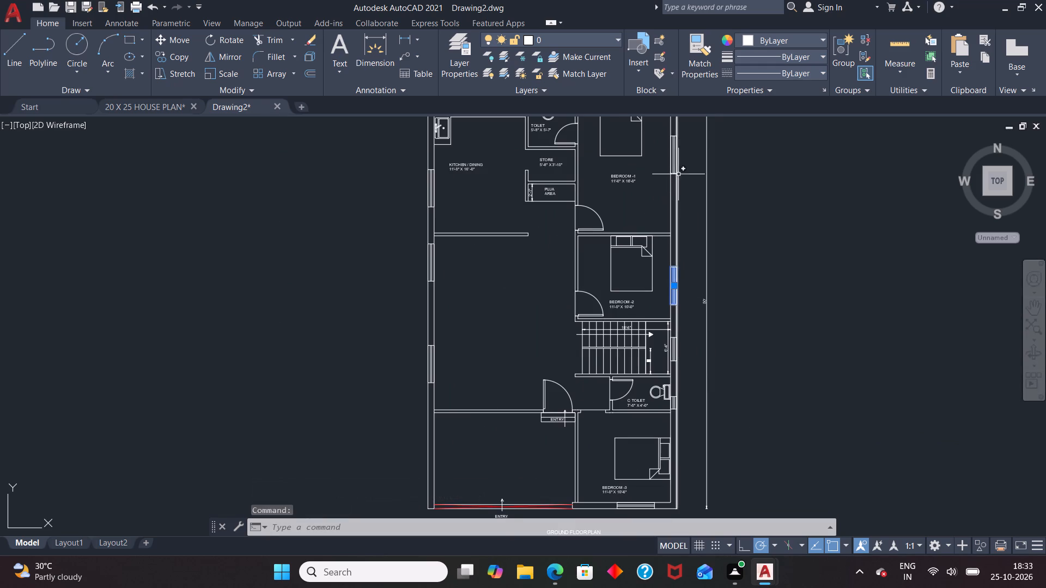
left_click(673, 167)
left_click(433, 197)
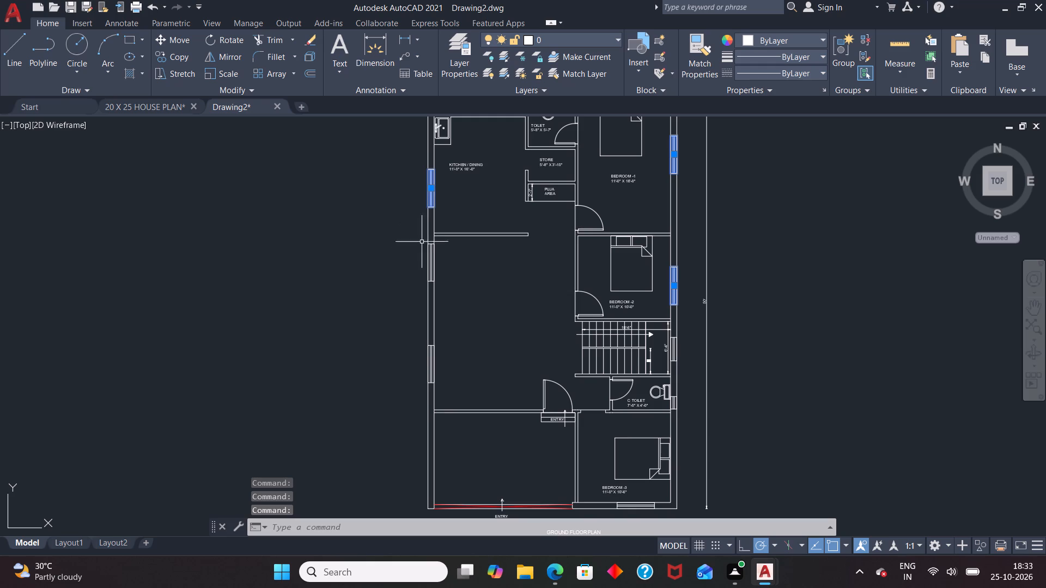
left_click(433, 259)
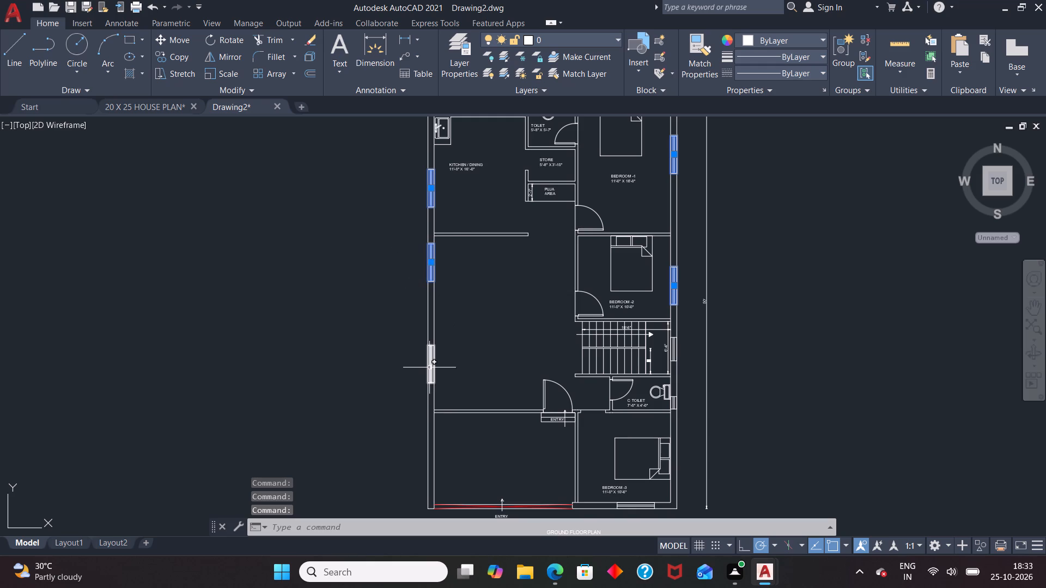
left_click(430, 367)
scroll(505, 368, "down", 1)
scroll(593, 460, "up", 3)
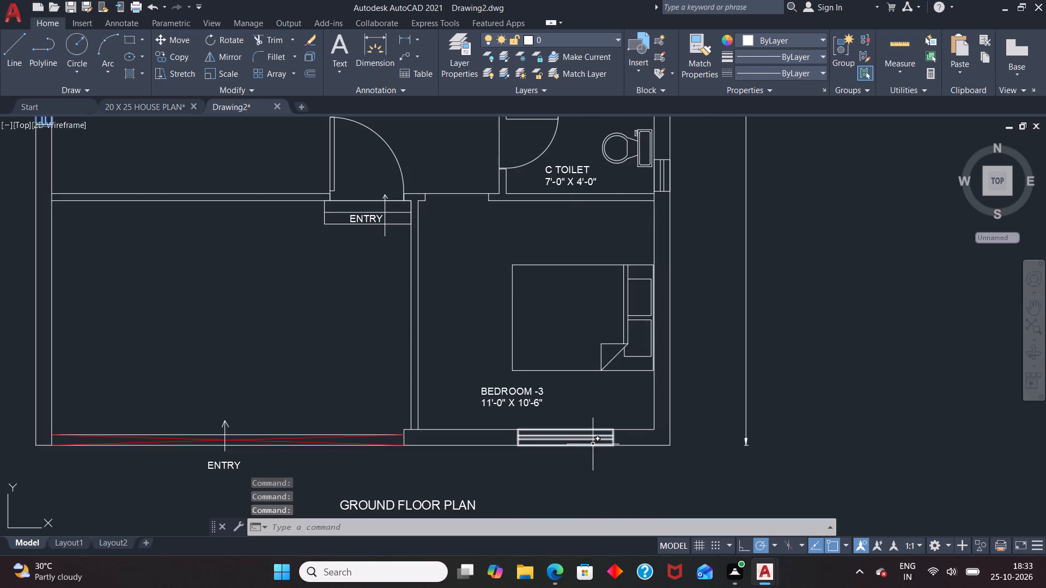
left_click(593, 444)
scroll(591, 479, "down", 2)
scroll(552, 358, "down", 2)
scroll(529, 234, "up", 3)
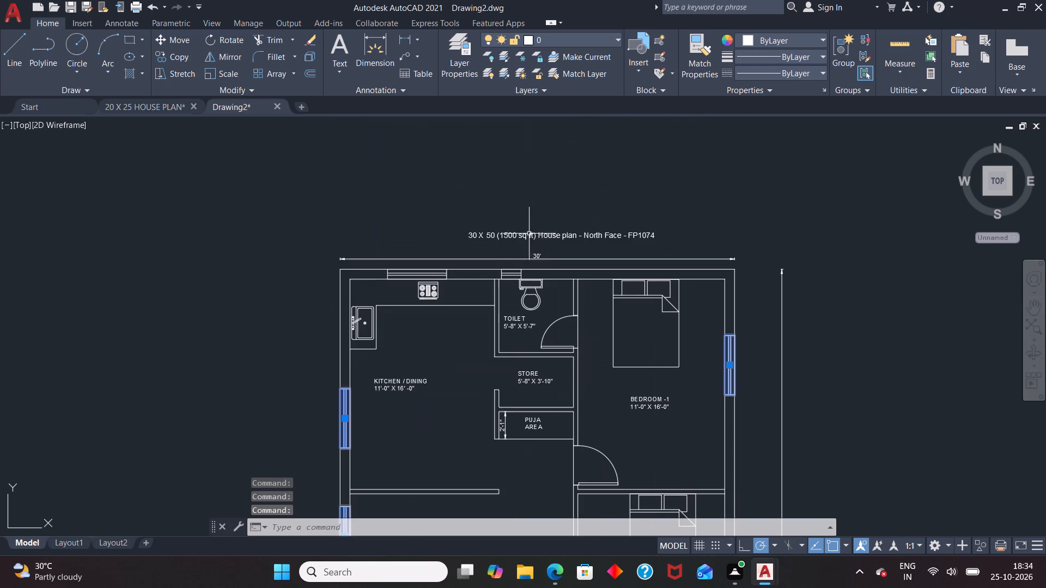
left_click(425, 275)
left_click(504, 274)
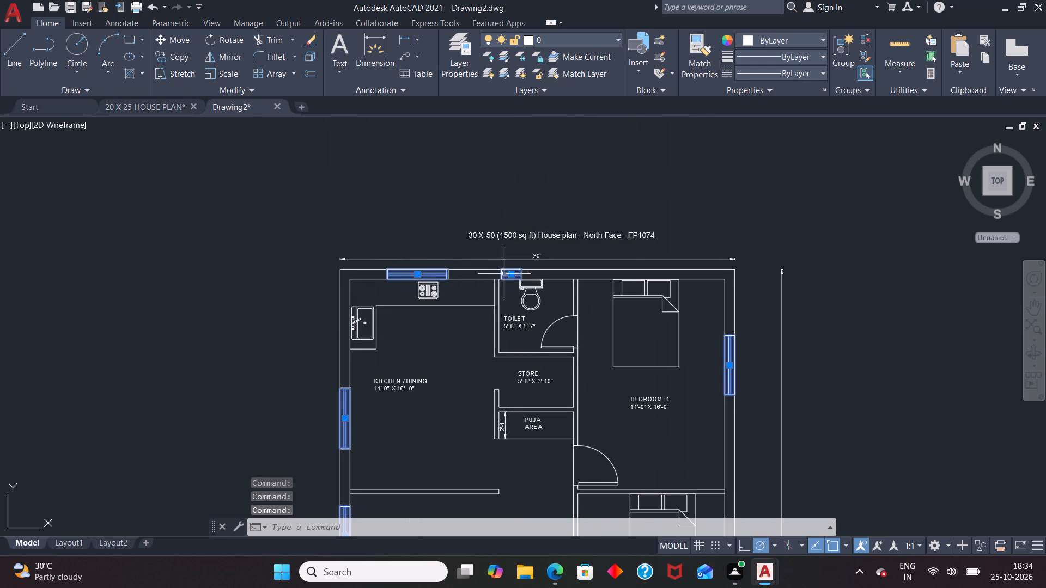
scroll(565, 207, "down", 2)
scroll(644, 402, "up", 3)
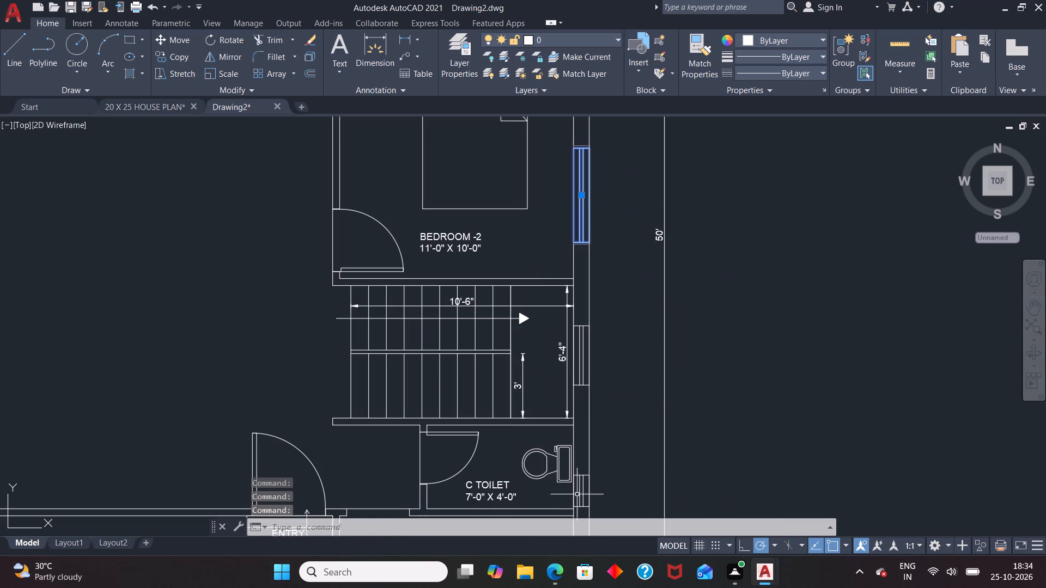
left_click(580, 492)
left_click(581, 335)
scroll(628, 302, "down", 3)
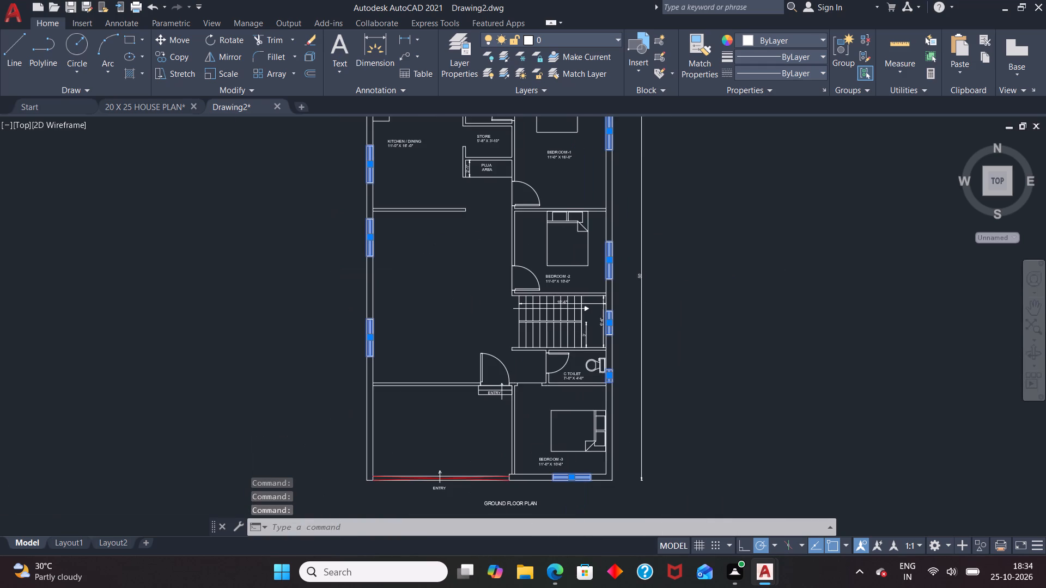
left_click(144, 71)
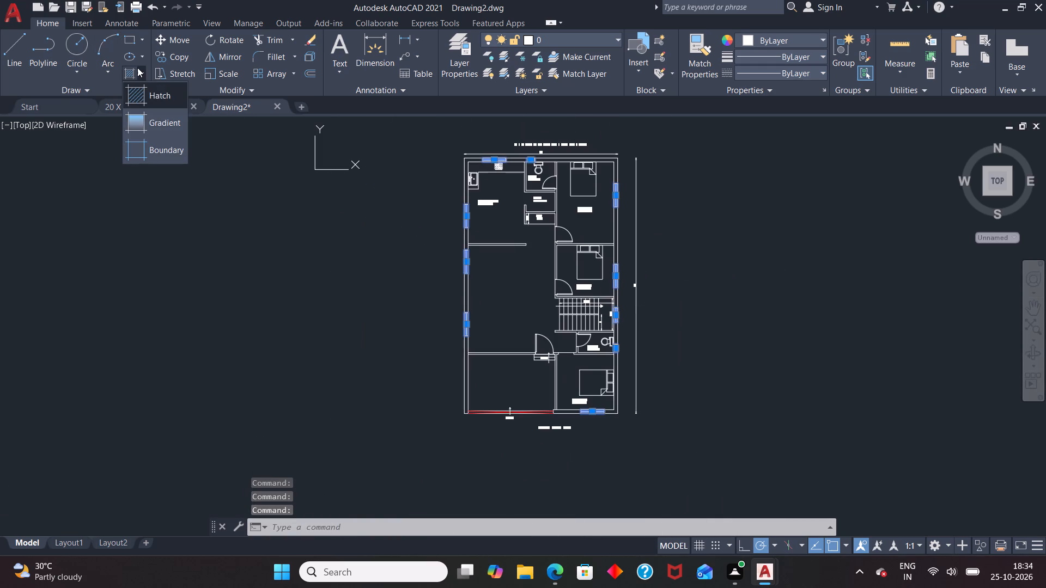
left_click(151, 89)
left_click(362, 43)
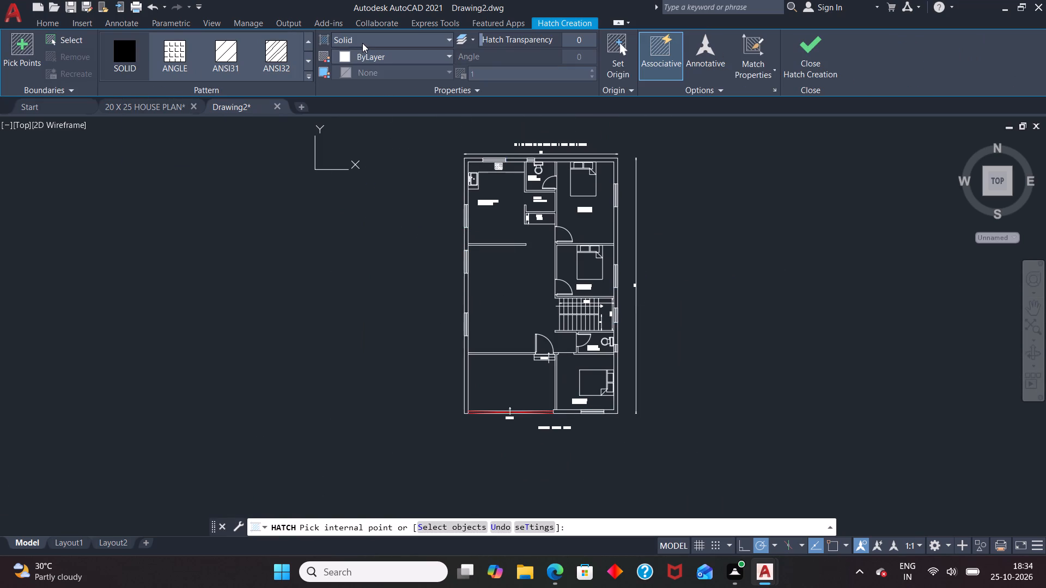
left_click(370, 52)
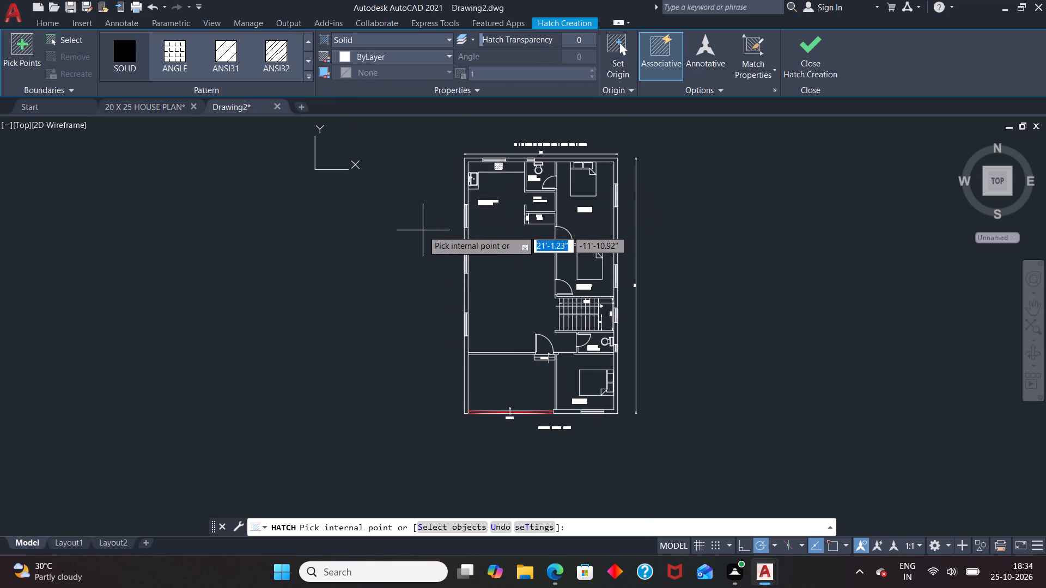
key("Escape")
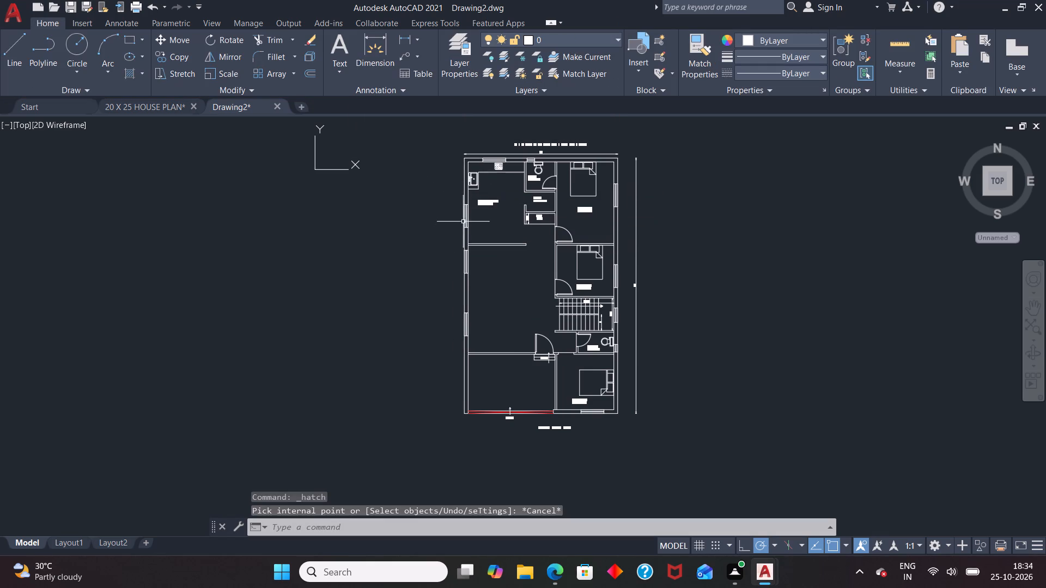
Change the colour of all the windows in the outer walls to Magenta, including the stair and C toilet windows.
left_click(466, 217)
left_click(498, 158)
scroll(526, 158, "up", 2)
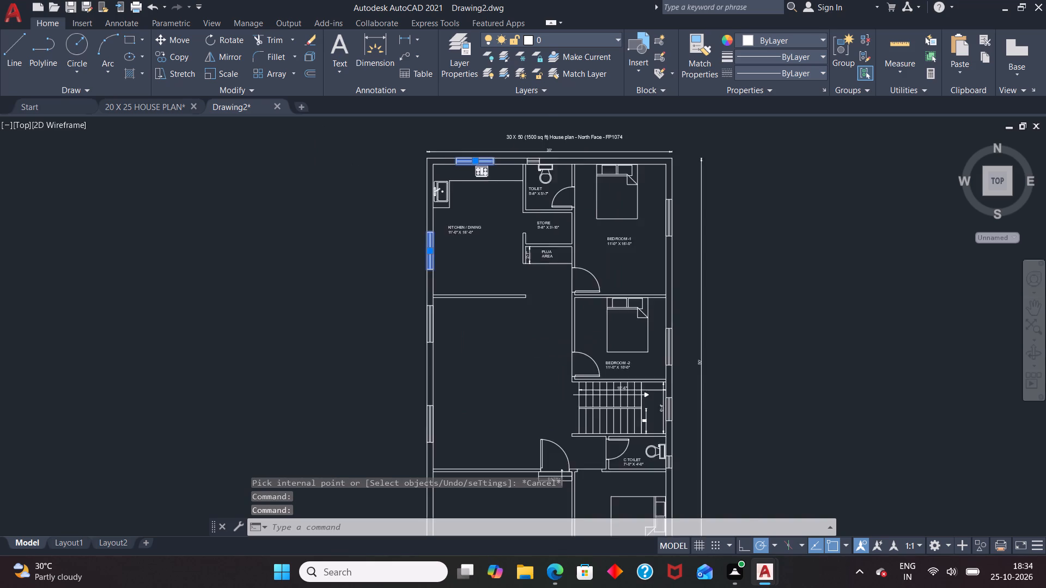
left_click(532, 160)
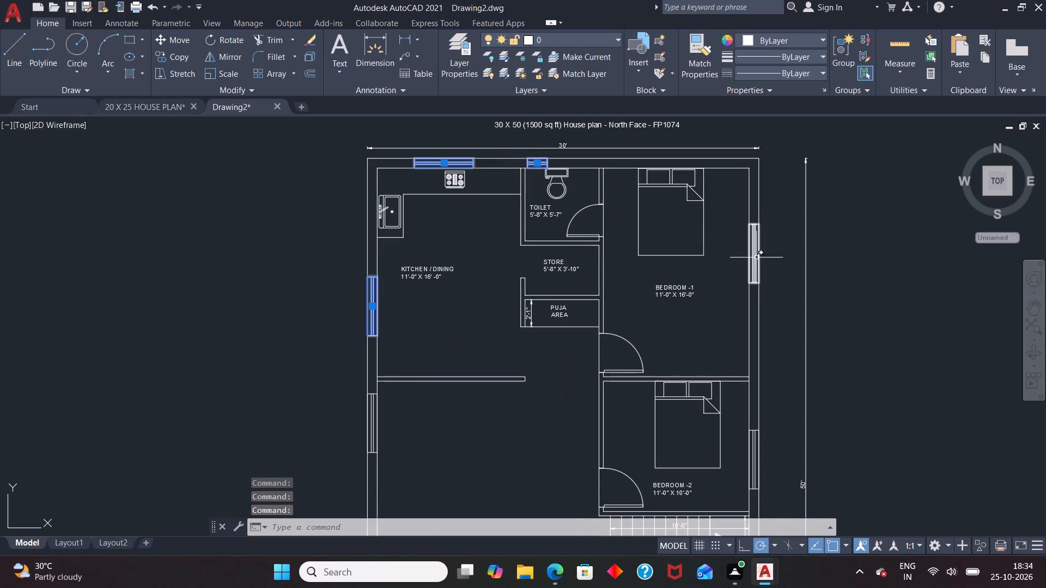
left_click(756, 258)
scroll(607, 199, "down", 2)
left_click(666, 303)
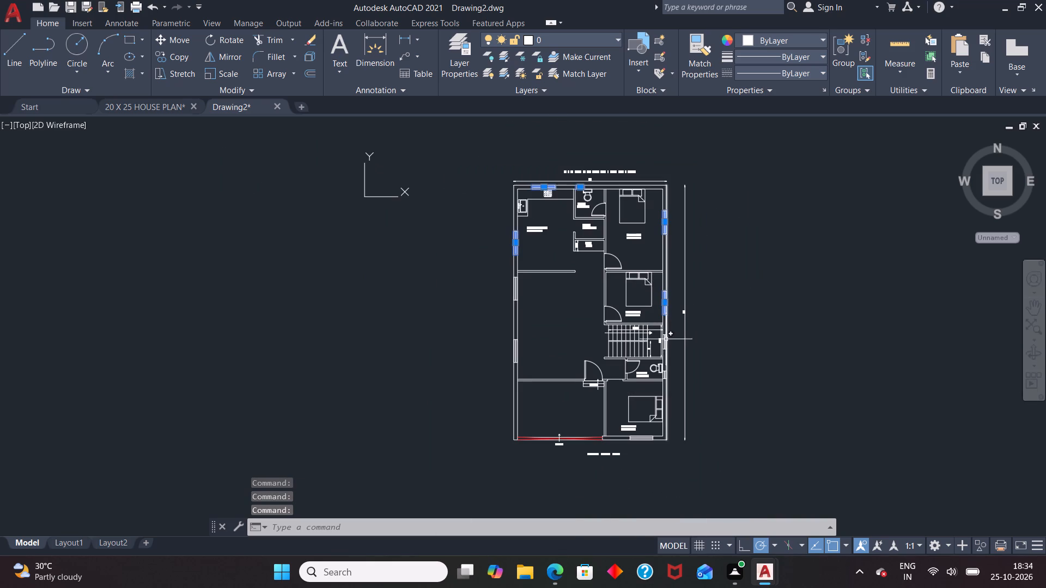
left_click(666, 343)
left_click(515, 285)
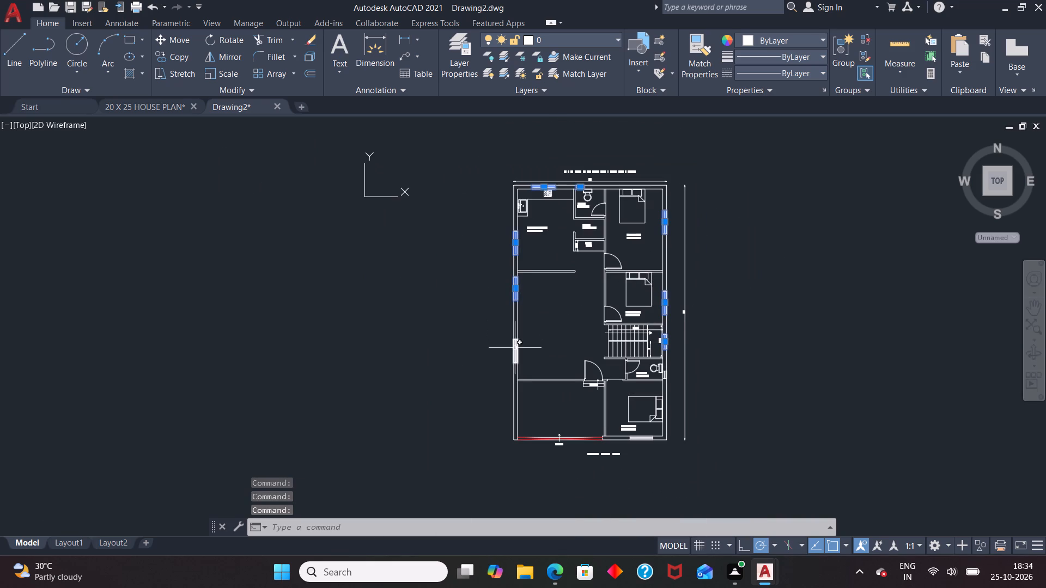
left_click(515, 348)
left_click(647, 441)
scroll(682, 381, "up", 3)
left_click(609, 356)
right_click(609, 356)
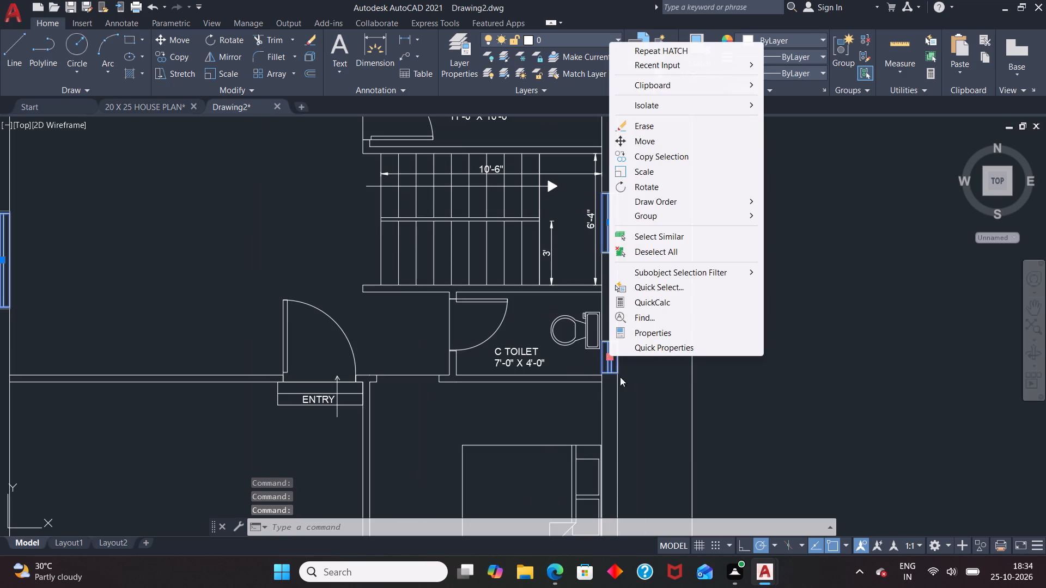
left_click(643, 335)
double_click(126, 83)
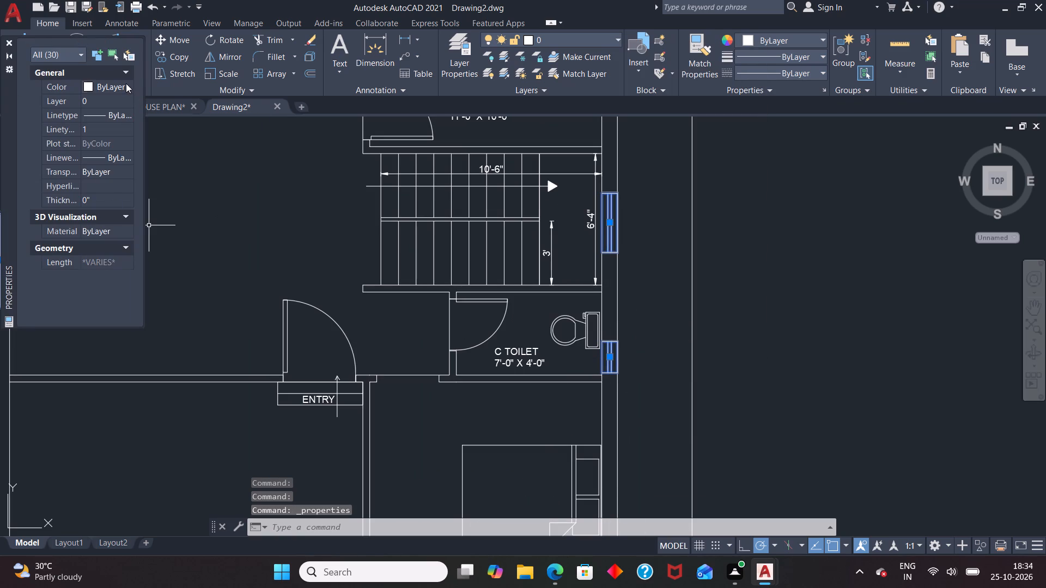
left_click(131, 178)
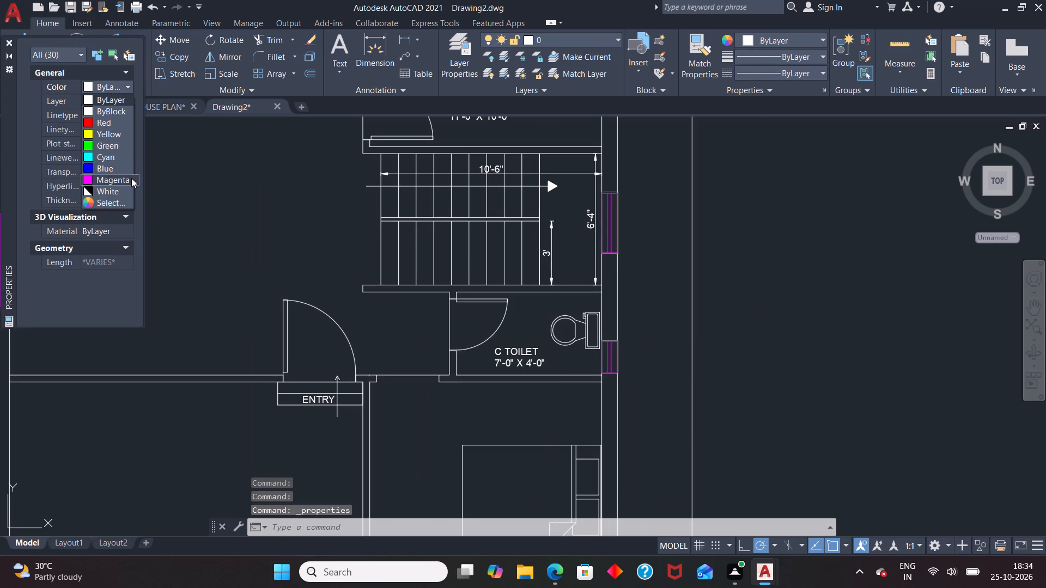
key("Escape")
left_click(3, 44)
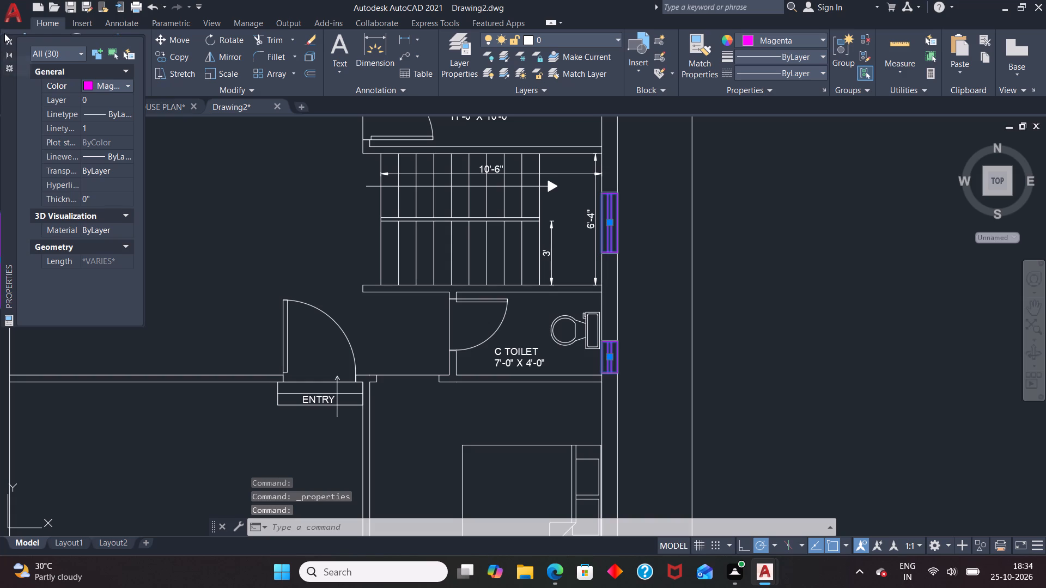
left_click(10, 44)
key("Escape")
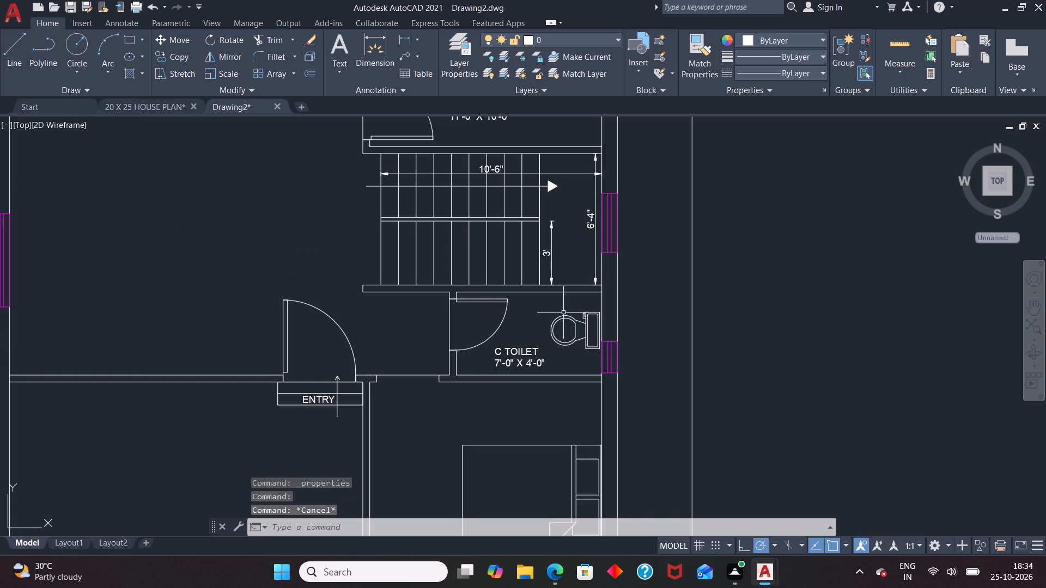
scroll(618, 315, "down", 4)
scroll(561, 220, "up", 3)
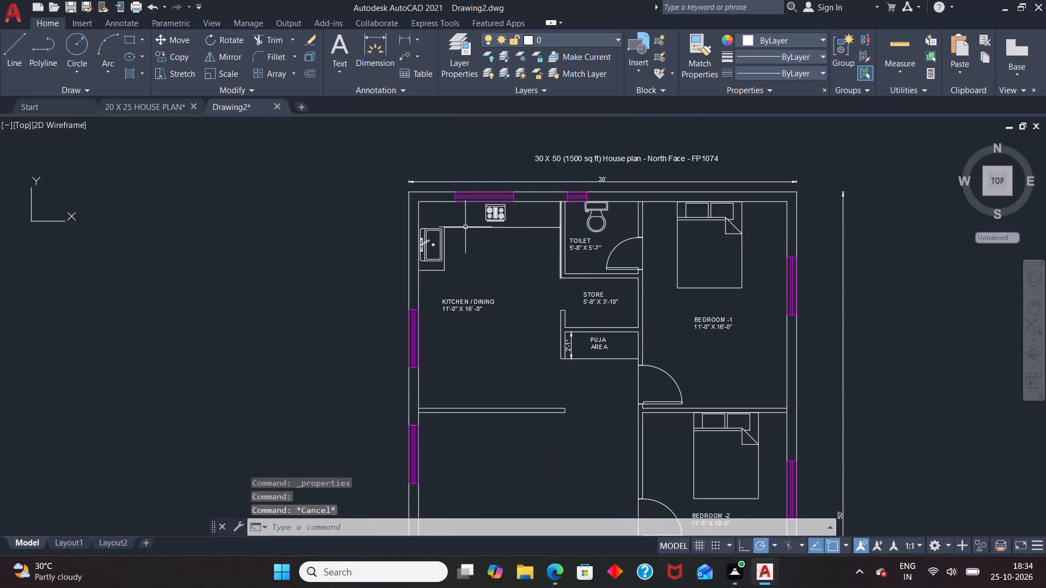
Hatch the north outer wall with its corners and the toilet, store and puja walls in Solid fill, colour 99,100,102.
key("h")
key("Return")
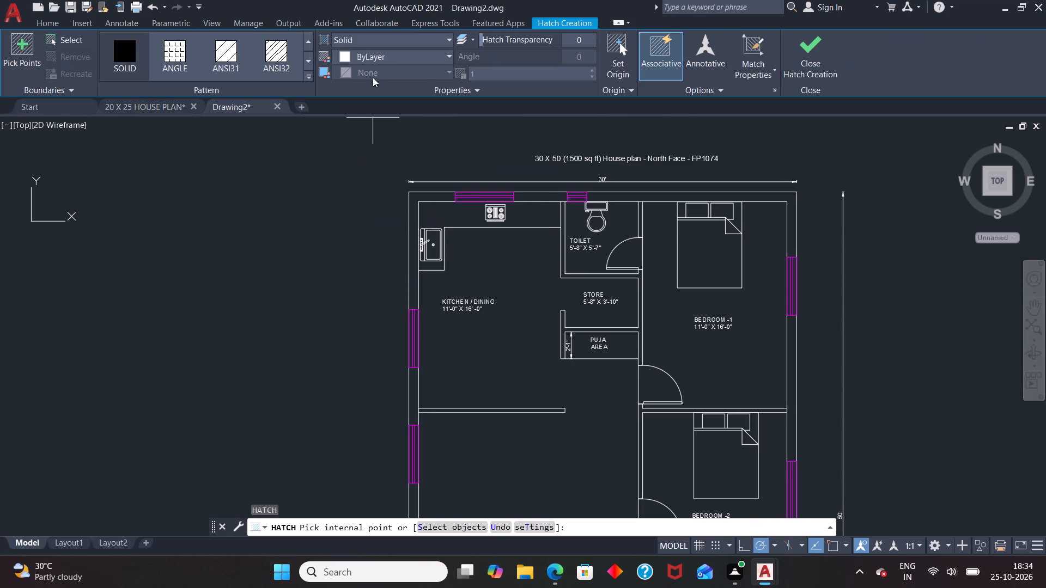
left_click(397, 58)
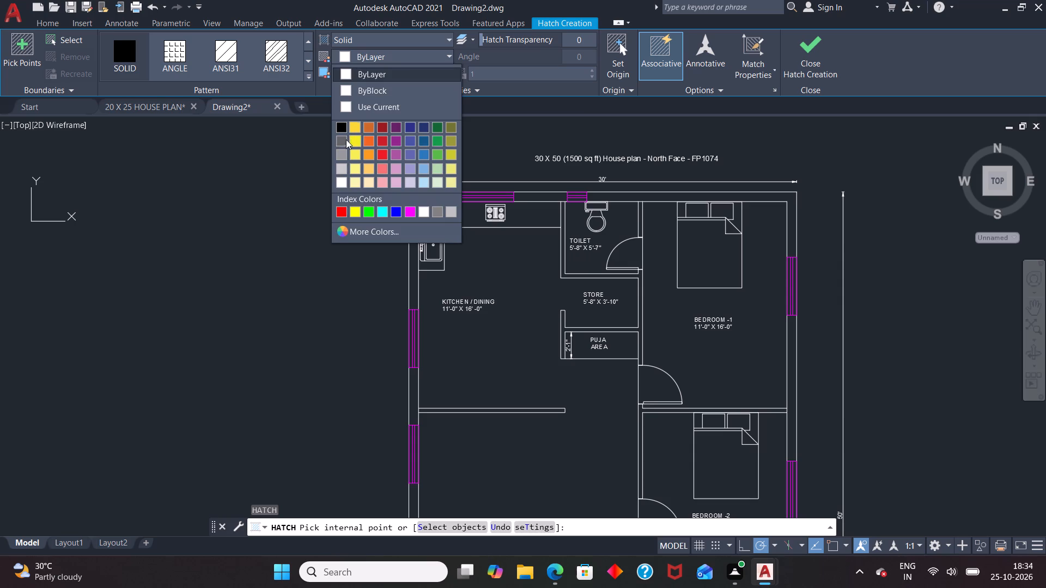
left_click(344, 142)
left_click(412, 227)
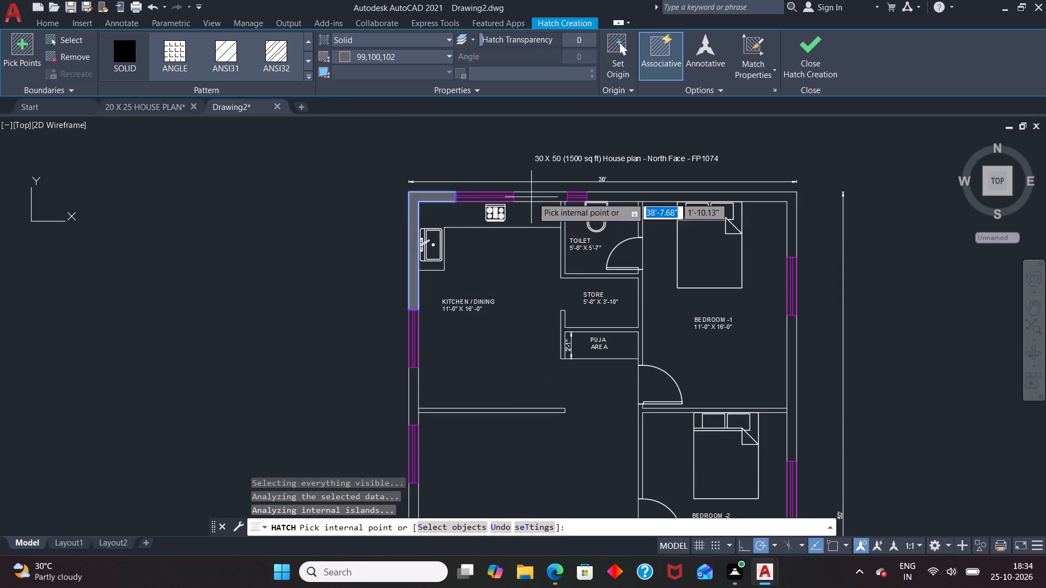
left_click(537, 198)
left_click(623, 195)
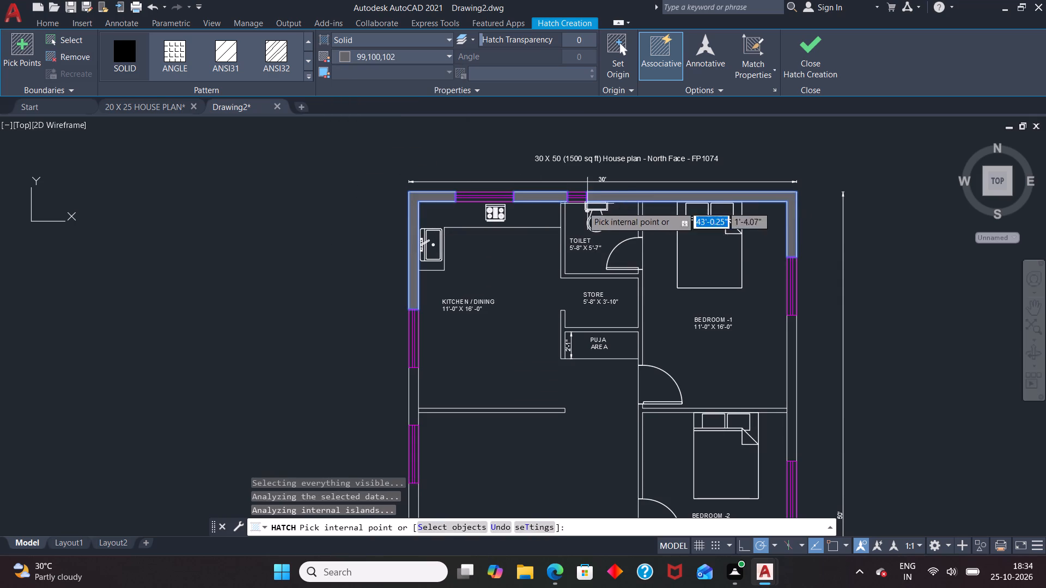
left_click(564, 248)
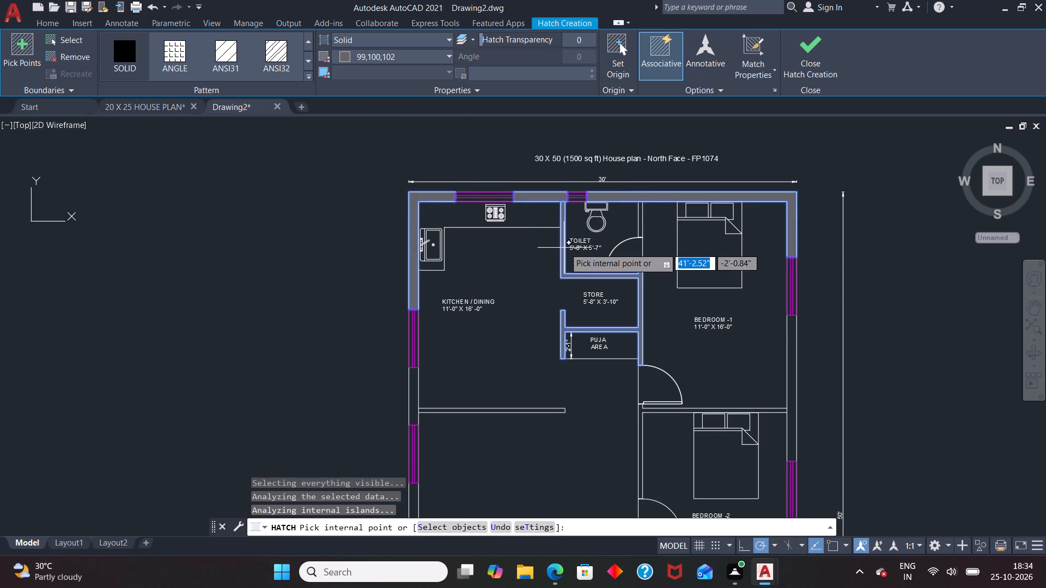
left_click(641, 217)
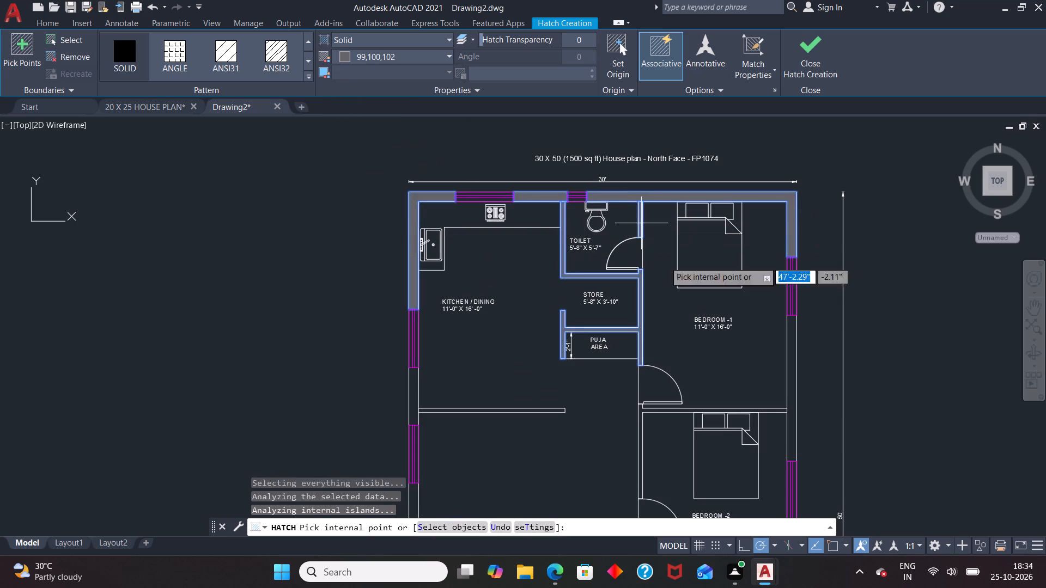
Fill the east wall sections beside the bedrooms and C toilet, plus the Bedroom 2, staircase and C toilet partitions, with the grey hatch.
left_click(790, 363)
scroll(774, 421, "up", 1)
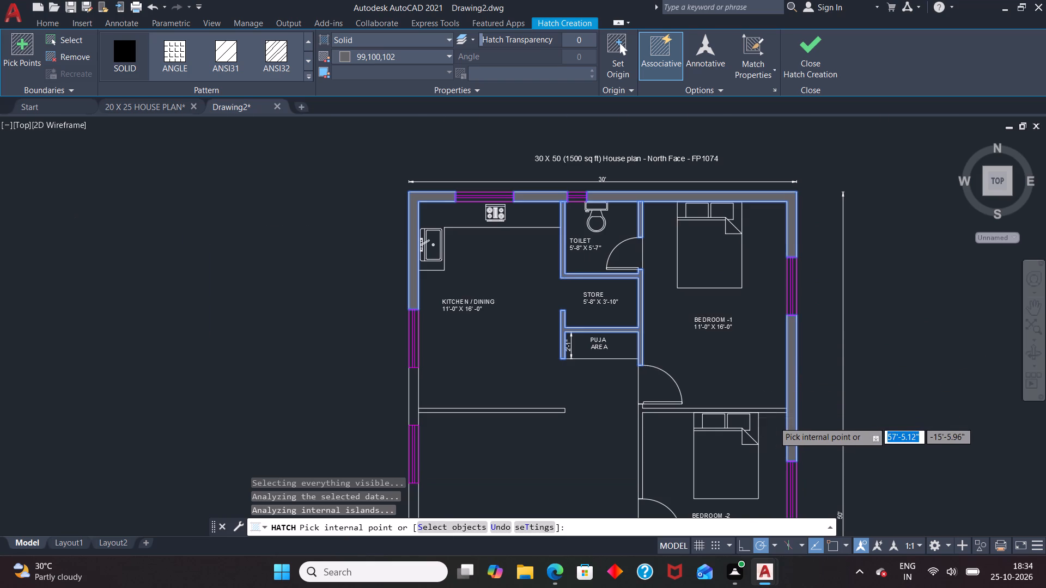
scroll(774, 421, "up", 1)
left_click(781, 391)
scroll(584, 207, "down", 4)
scroll(620, 327, "up", 3)
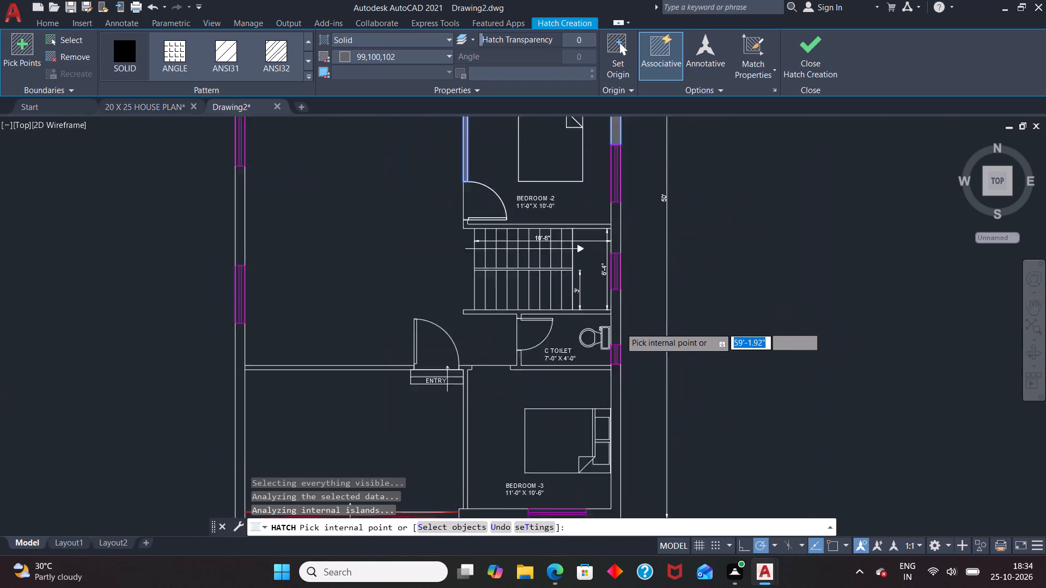
left_click(613, 424)
left_click(614, 321)
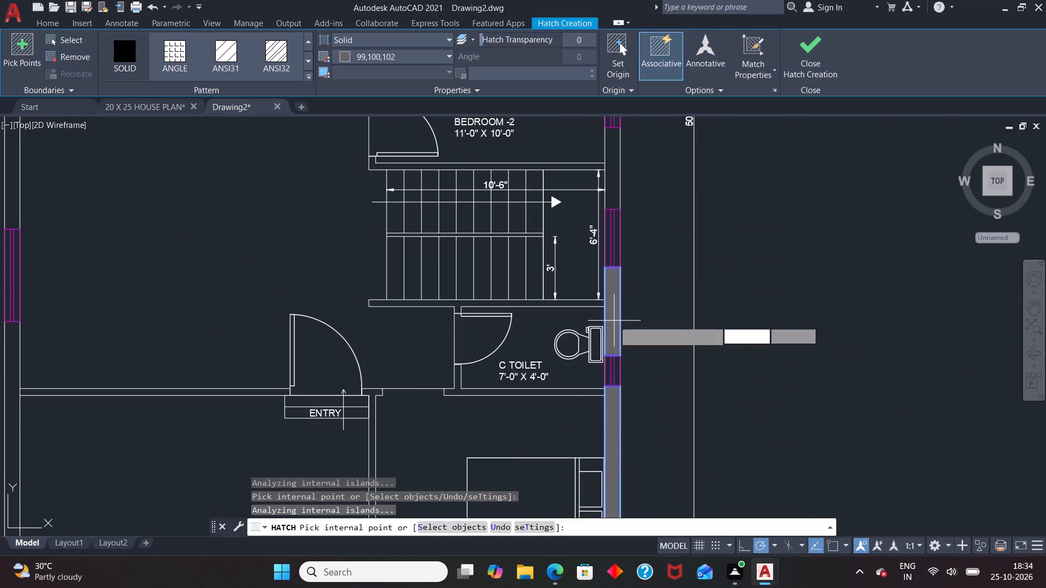
left_click(576, 393)
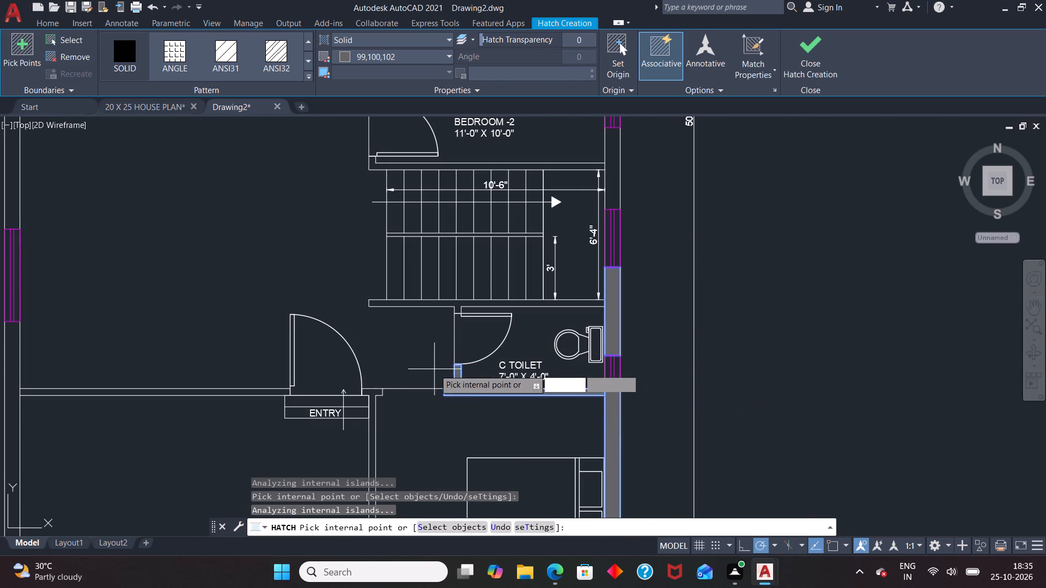
left_click(463, 301)
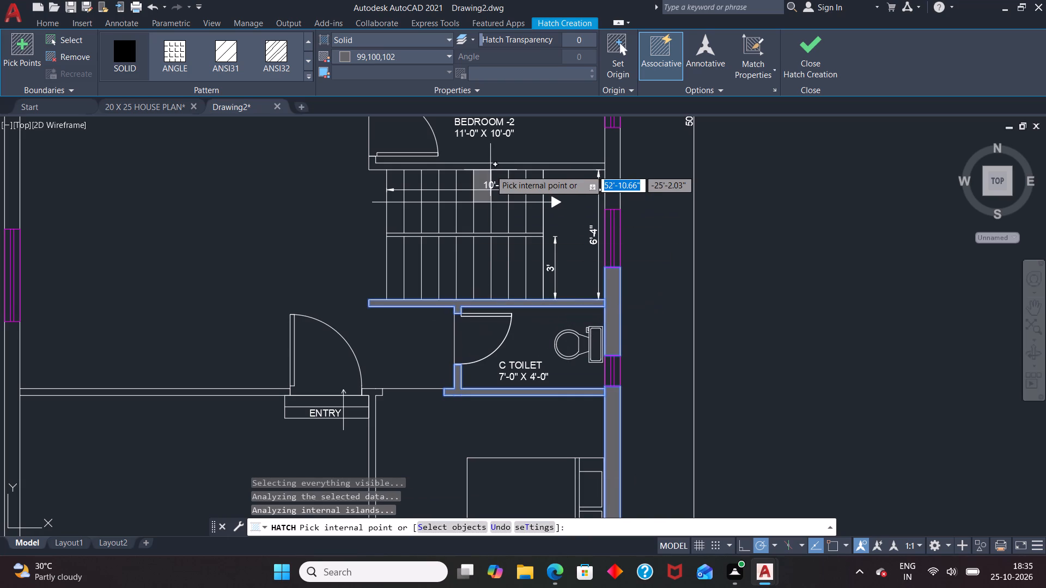
left_click(500, 165)
Fill the wall west of the entry door, the southwest outer wall, Bedroom 3's west wall and its remaining south wall with the hatch.
scroll(567, 206, "down", 3)
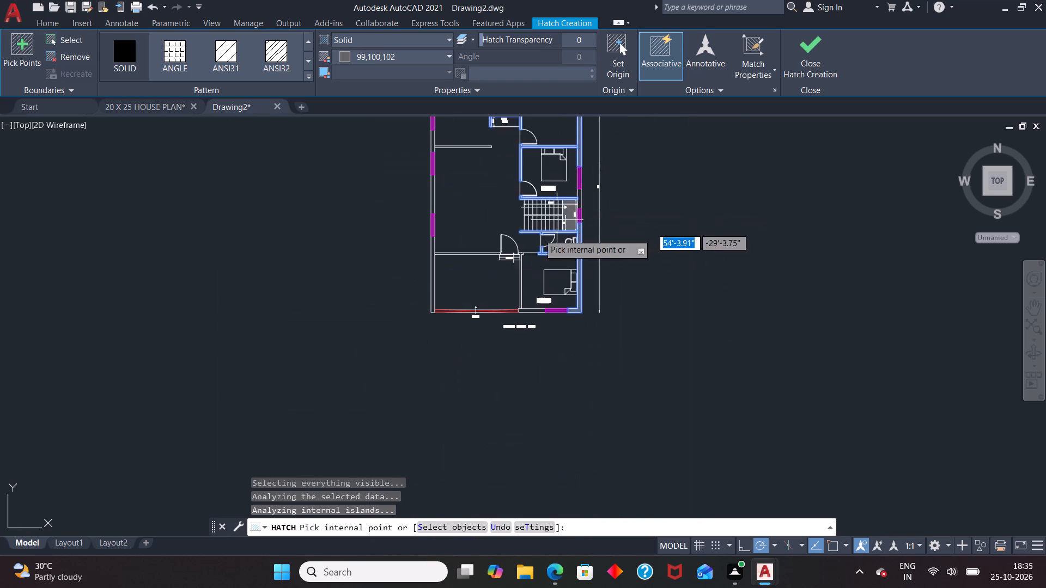
scroll(508, 246, "up", 3)
left_click(441, 273)
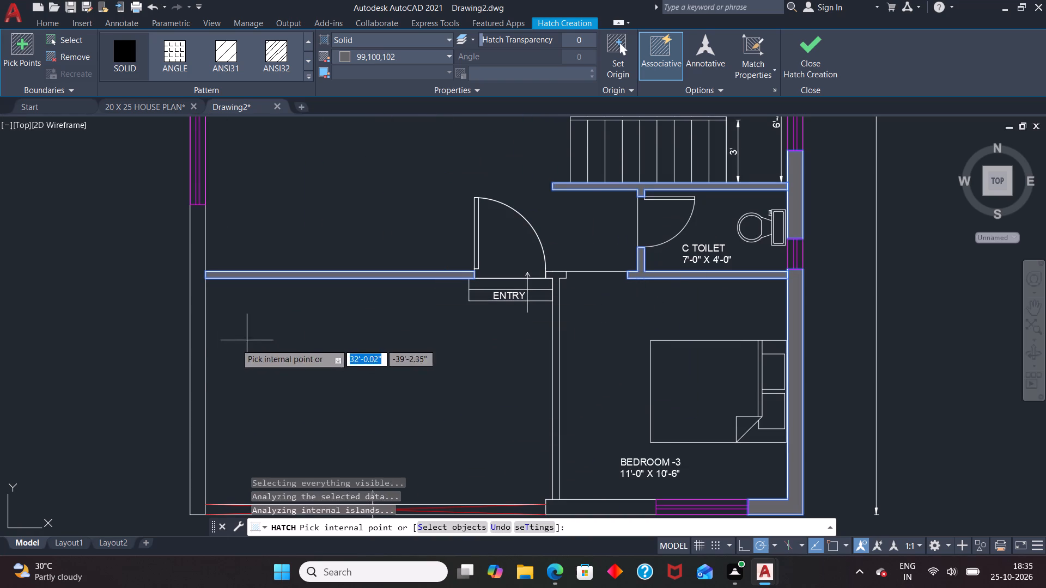
left_click(201, 361)
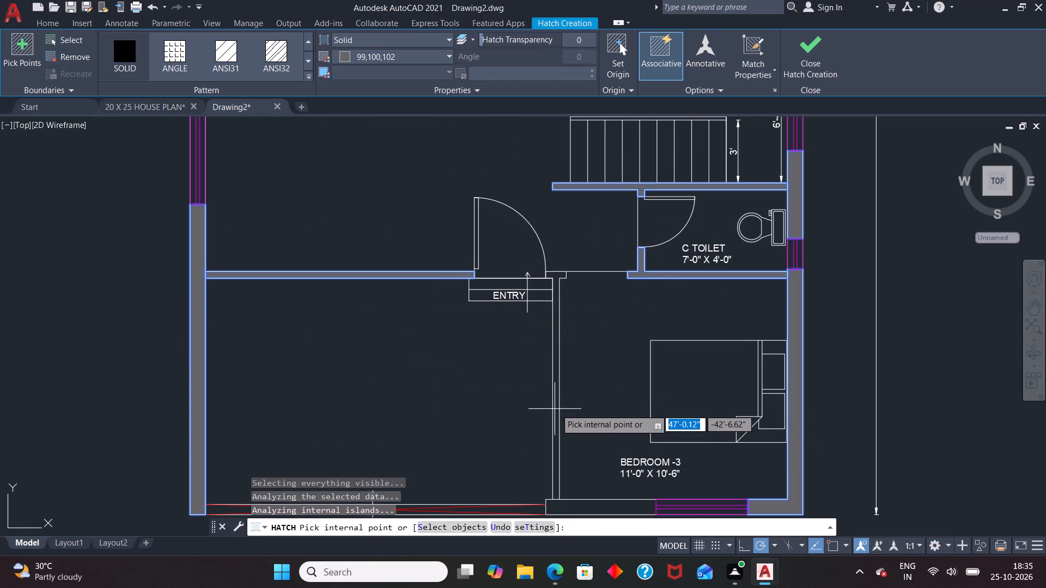
left_click(556, 408)
left_click(610, 512)
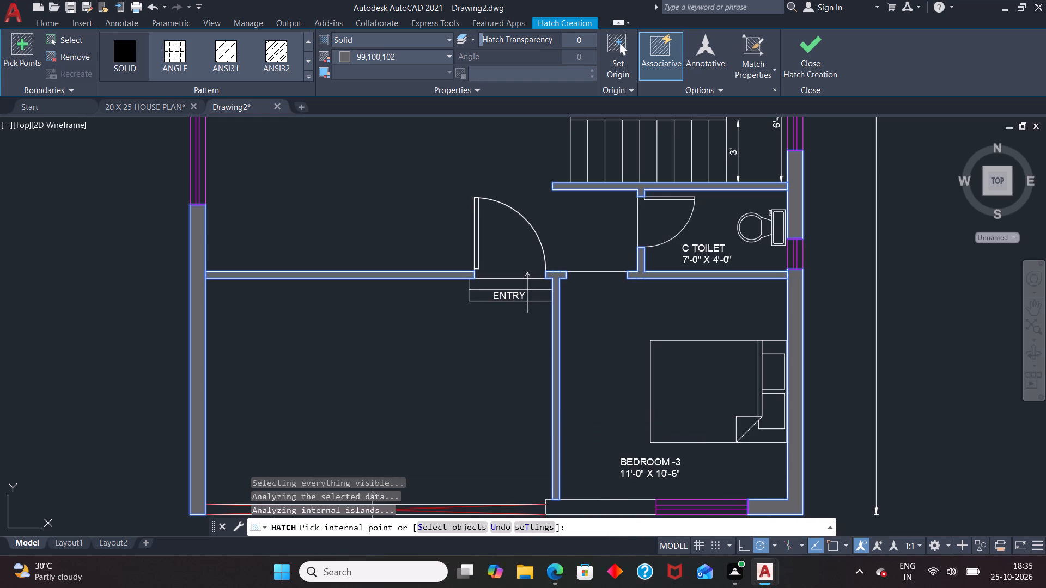
scroll(598, 354, "down", 2)
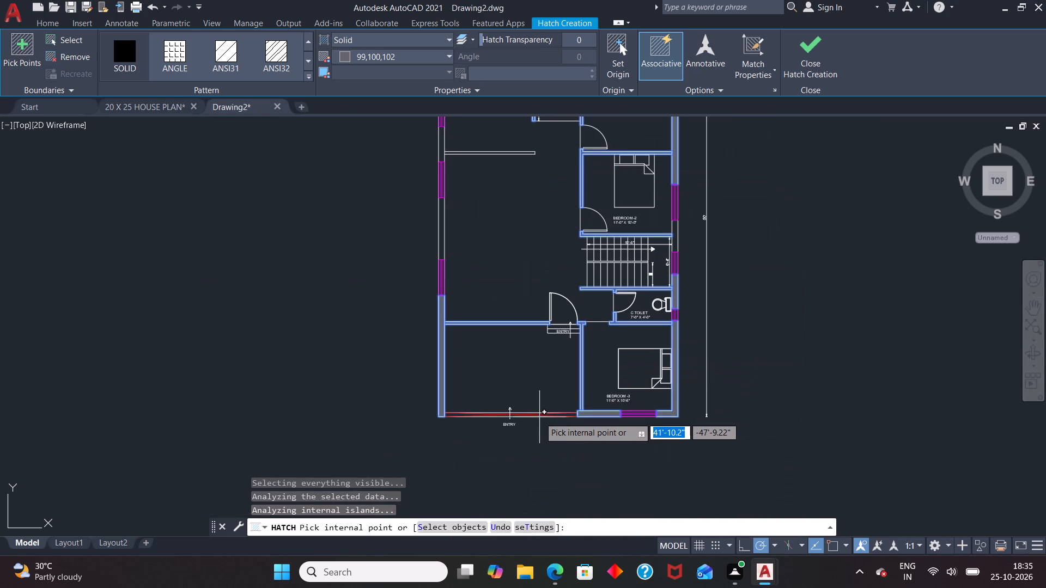
key("Escape")
scroll(650, 428, "down", 1)
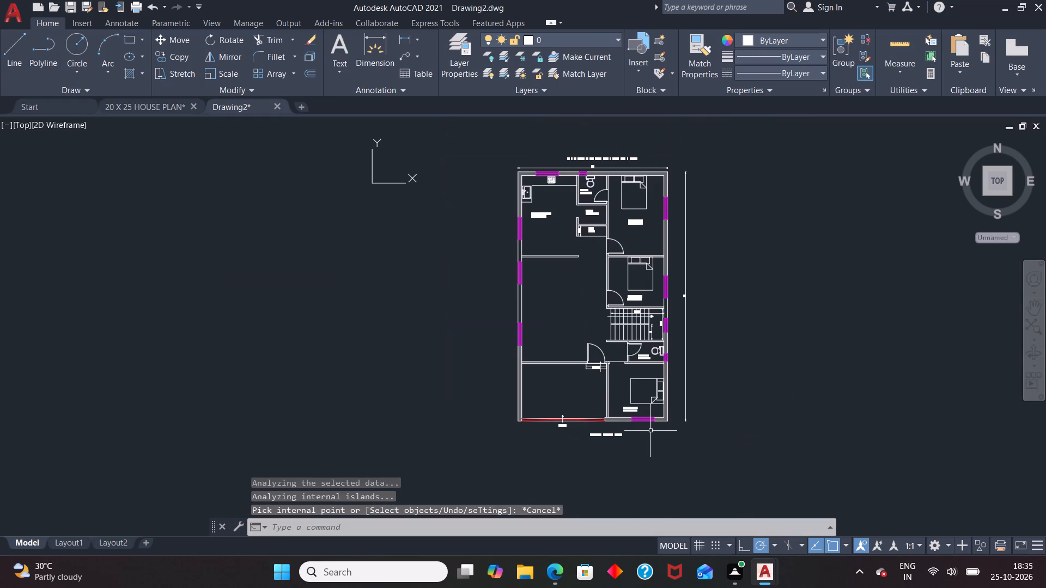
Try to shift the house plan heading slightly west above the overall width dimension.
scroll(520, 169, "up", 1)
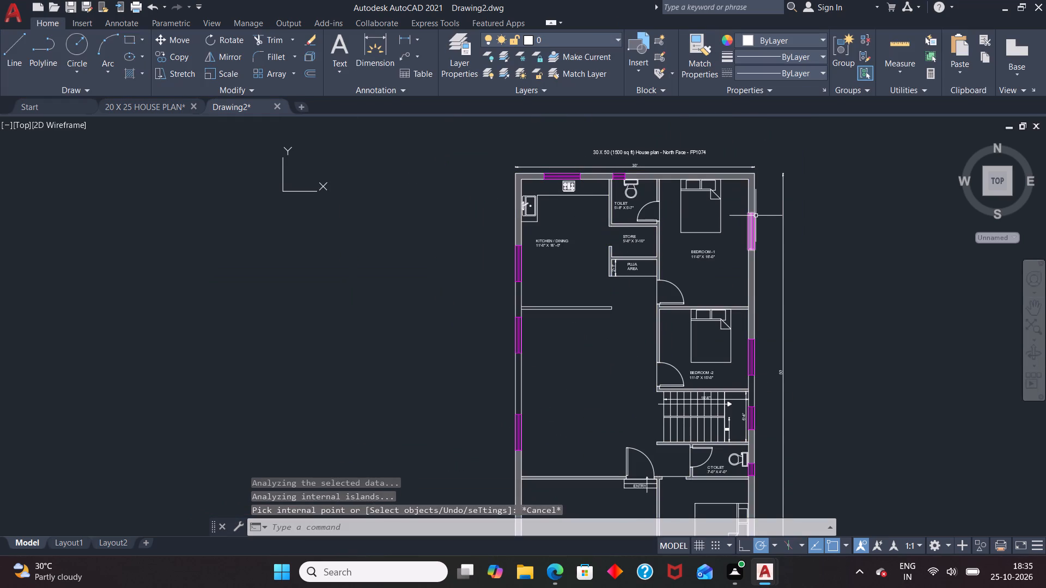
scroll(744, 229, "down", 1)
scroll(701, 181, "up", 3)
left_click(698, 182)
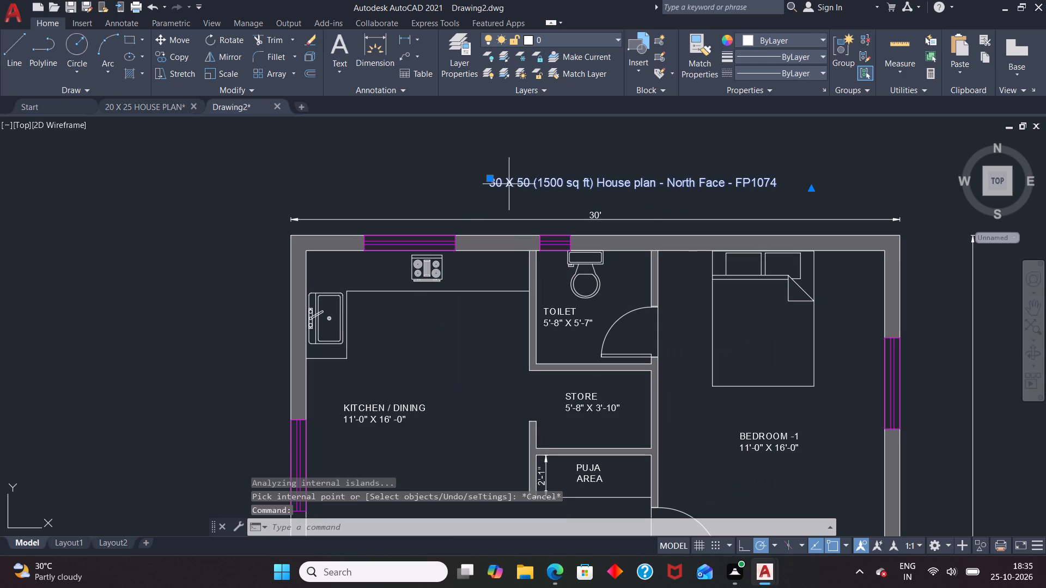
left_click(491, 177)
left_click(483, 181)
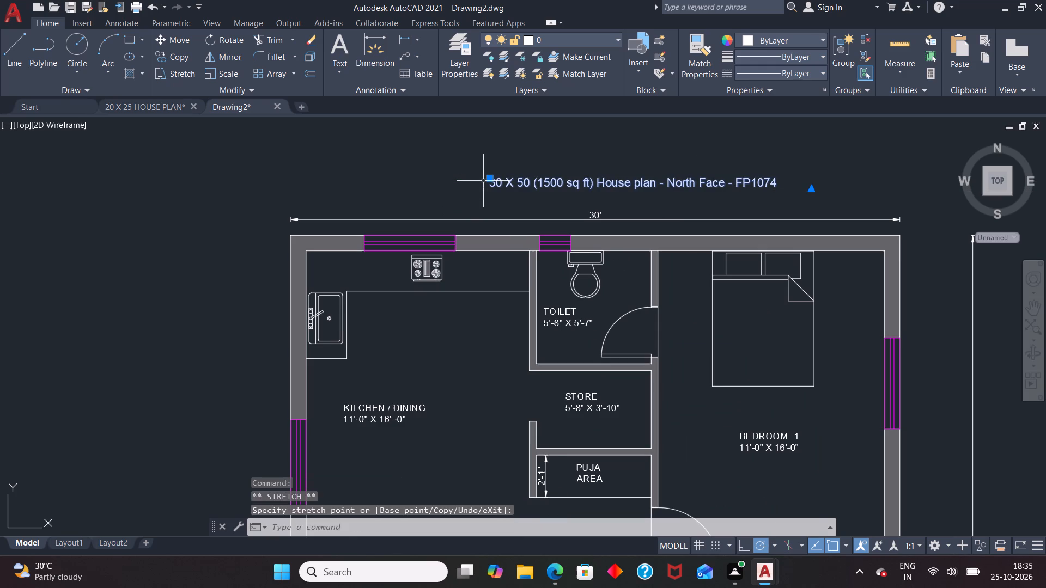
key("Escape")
Hatch the west wall sections between the windows and the partition between the kitchen/dining and the hall in the same solid grey.
scroll(493, 192, "down", 3)
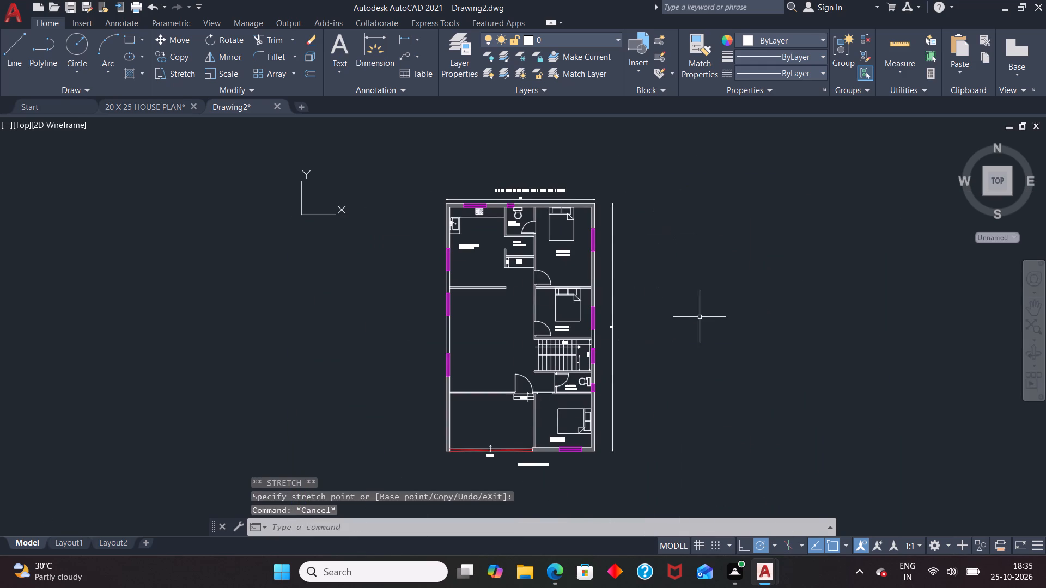
scroll(427, 347, "up", 3)
scroll(635, 268, "down", 2)
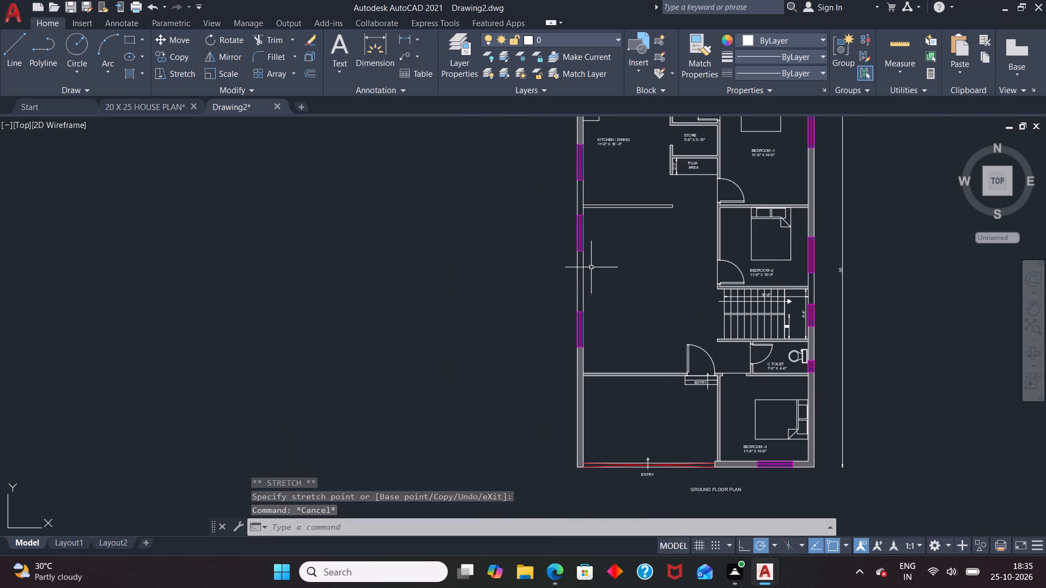
key("h")
key("Return")
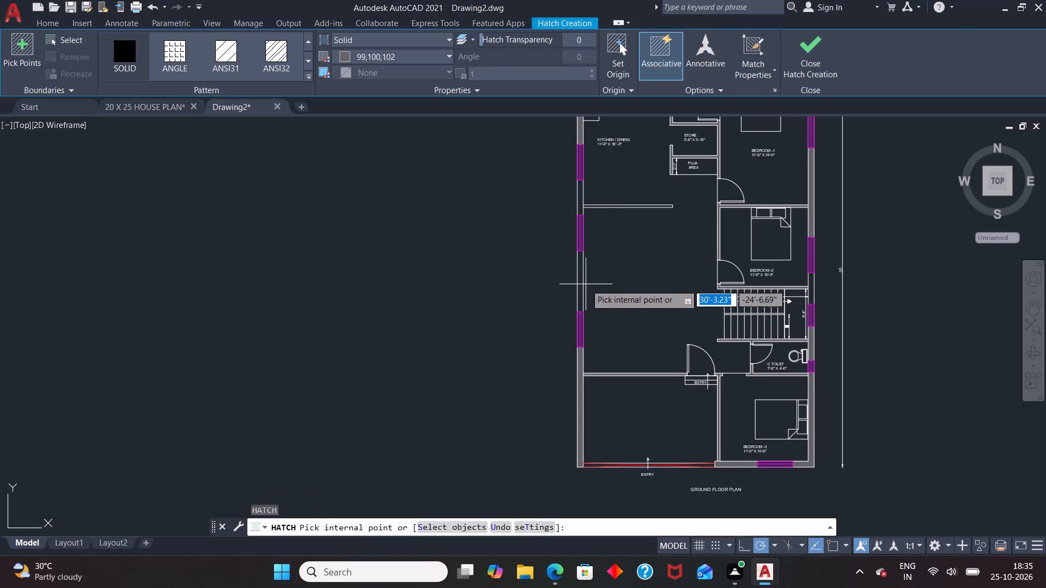
left_click(581, 290)
left_click(581, 197)
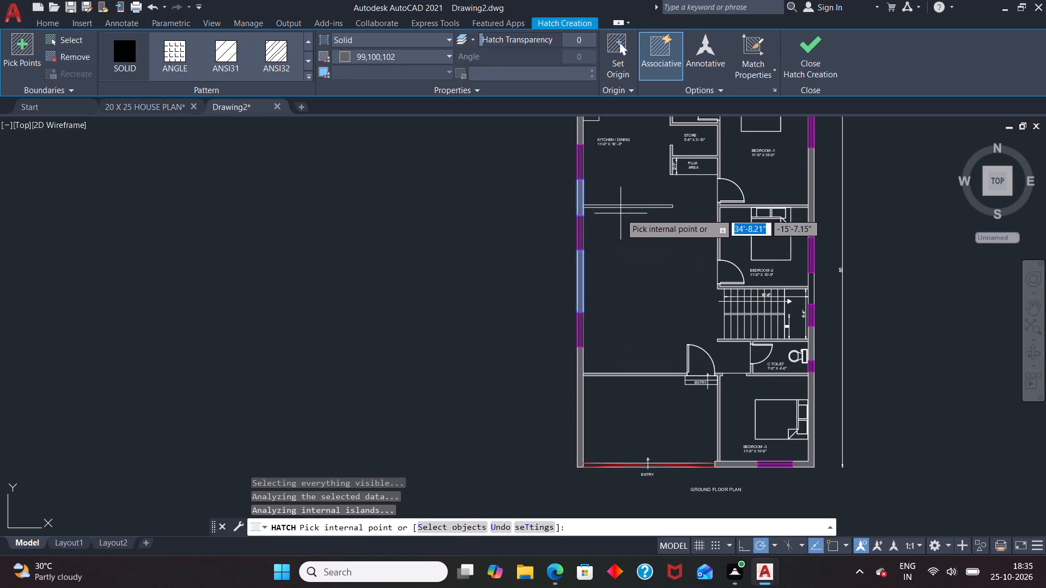
scroll(621, 213, "up", 3)
left_click(640, 183)
scroll(558, 250, "down", 3)
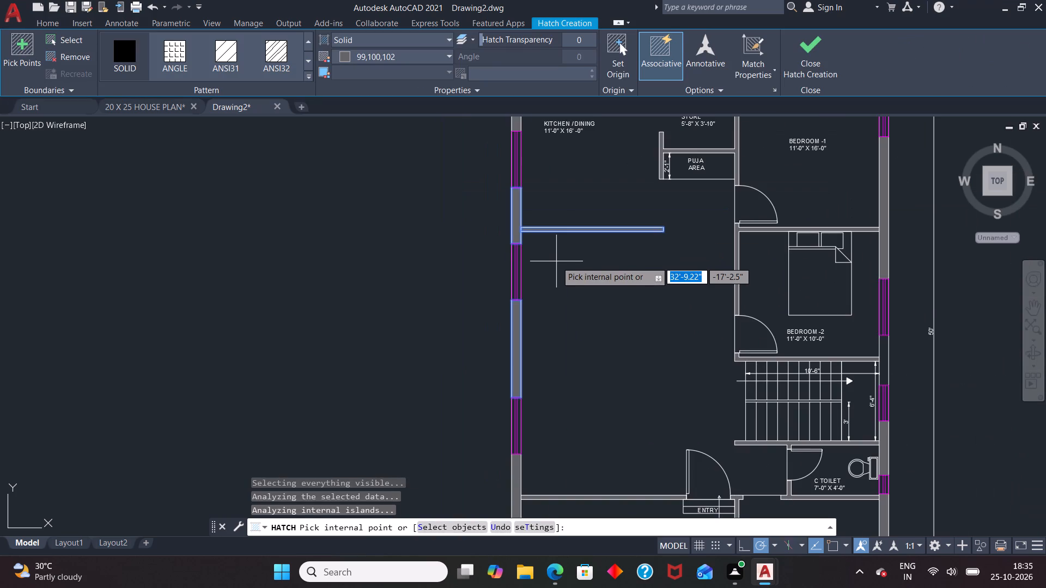
key("Escape")
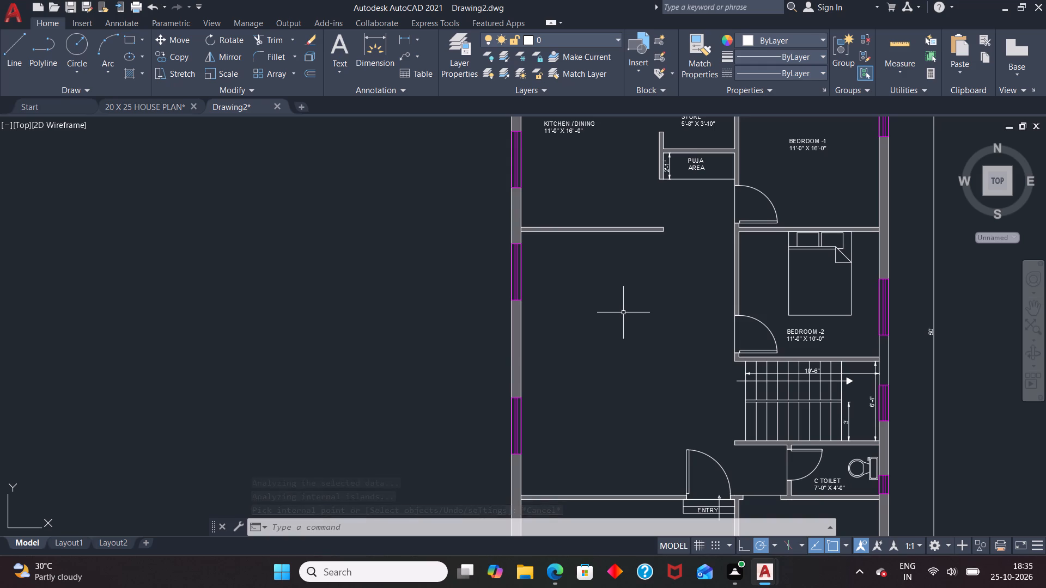
Add a two-line multiline text label in the hall, 4" high, reading HALL and 17'-1" X 21'-2".
key("t")
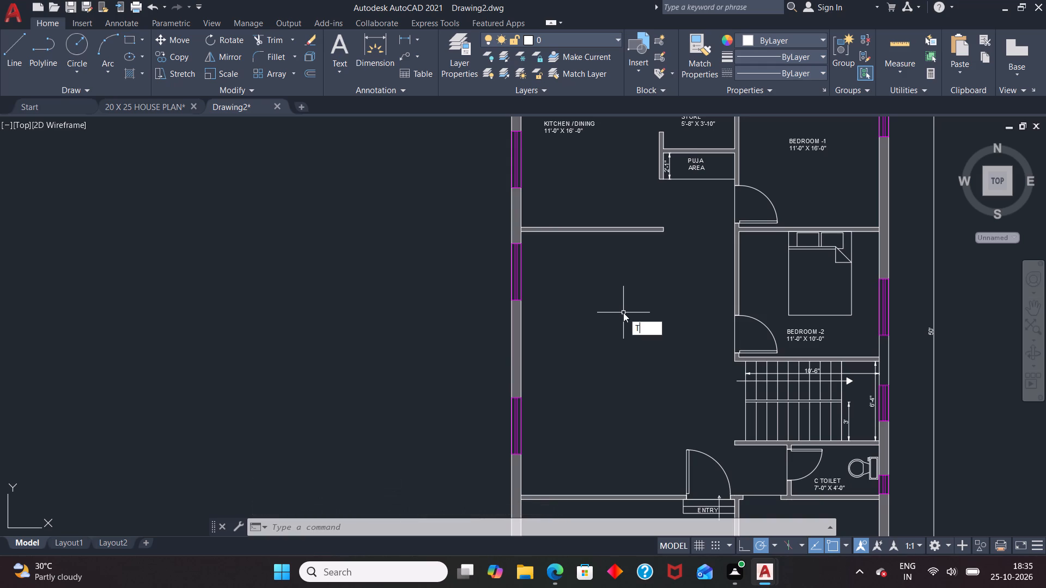
key("Return")
left_click_drag(570, 308, 571, 313)
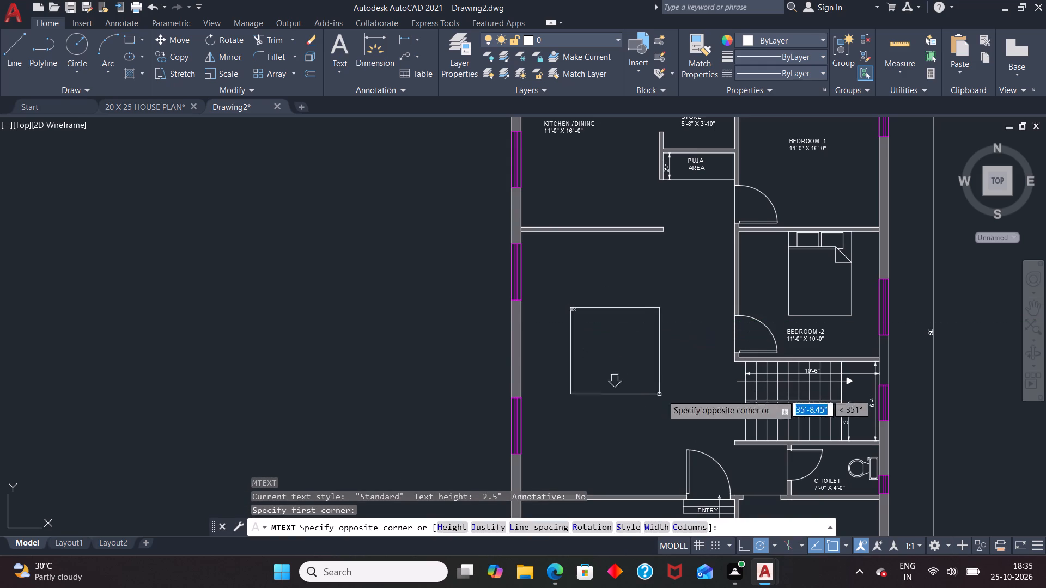
left_click(662, 395)
left_click(171, 56)
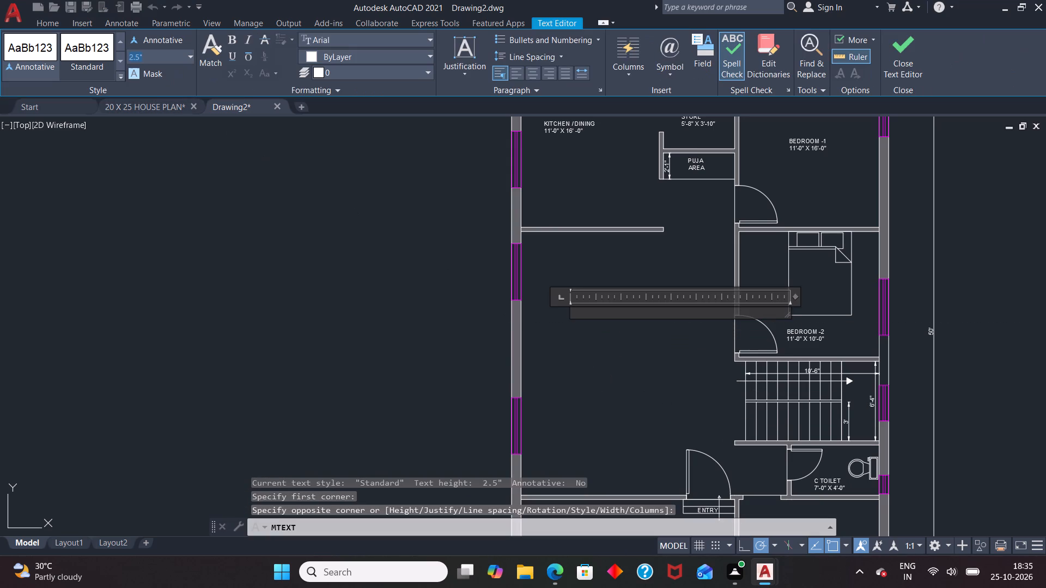
key("BackSpace")
key("4")
key("Return")
type("HALL")
key("Return")
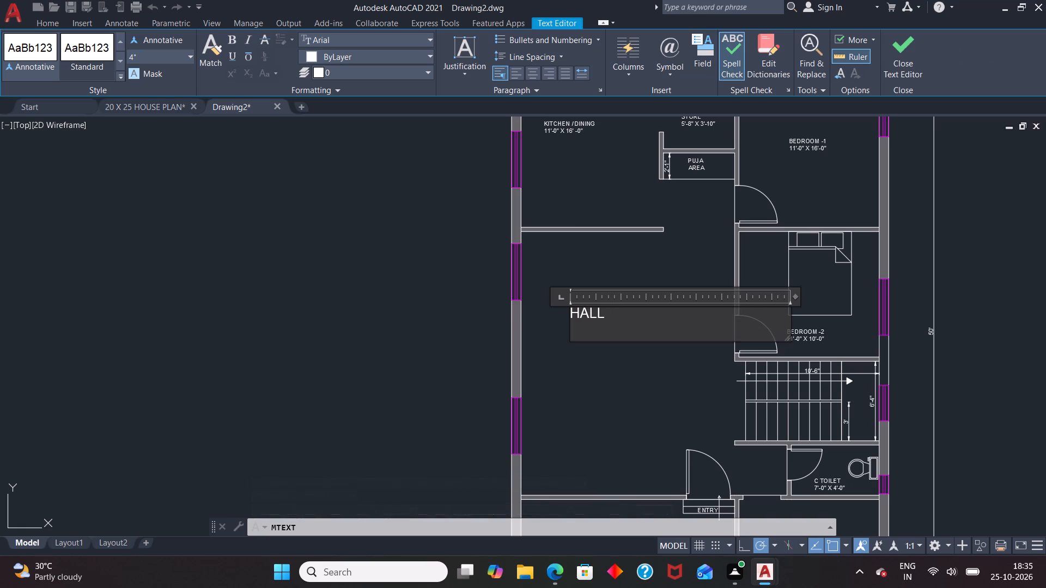
key("2")
key("BackSpace")
type("17'")
type("-1")
type("\"")
key("space")
type("X")
key("space")
type("21'-2\"")
left_click(657, 421)
Move the HALL label about 2' toward the southeast within the hall.
scroll(561, 337, "down", 1)
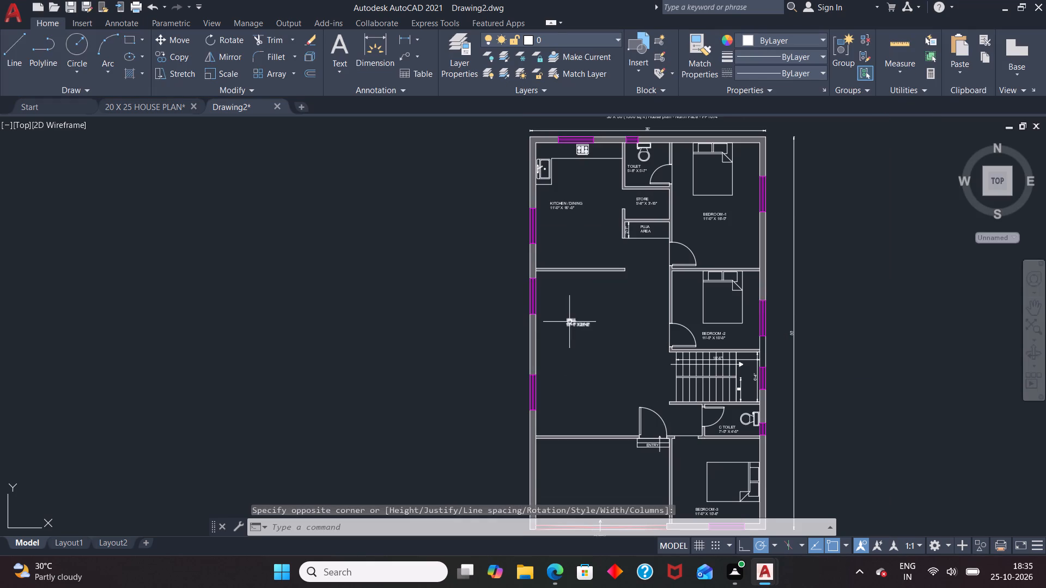
left_click(570, 321)
left_click(567, 320)
scroll(579, 329, "up", 3)
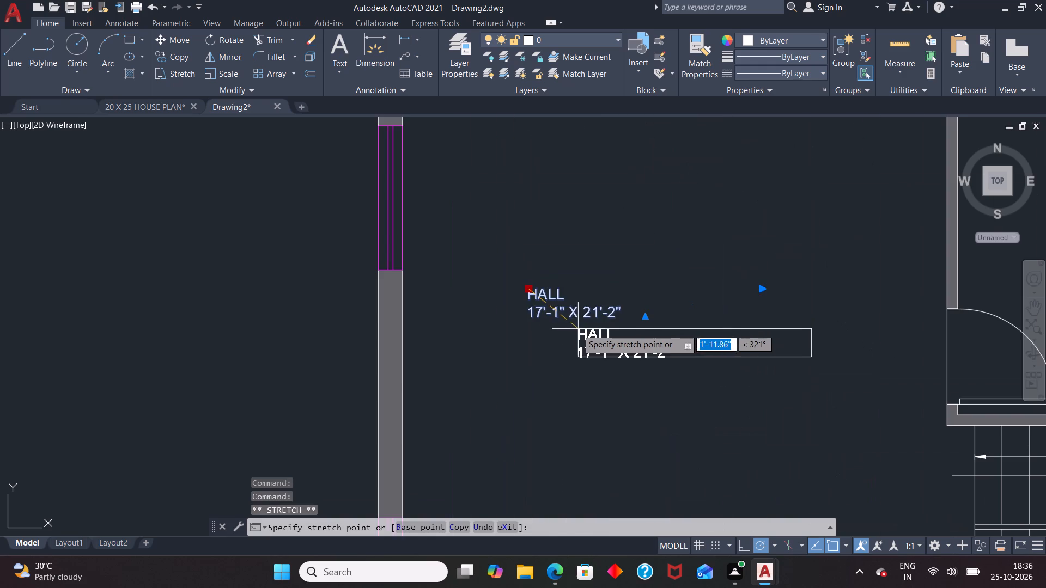
left_click(576, 328)
key("Escape")
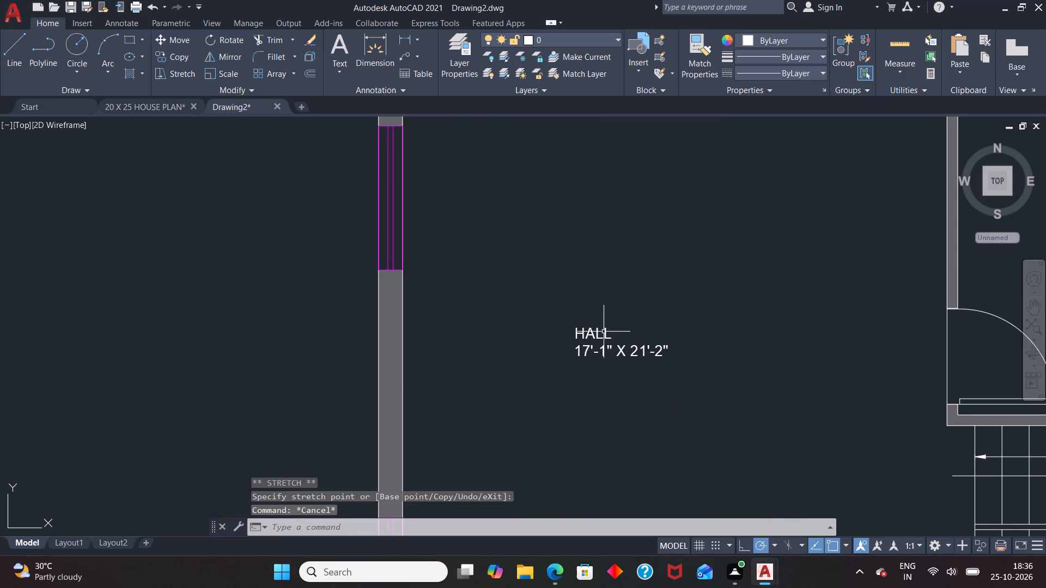
Add a two-line multiline text label in the parking area, 4" high, reading PARKING and 17'-1" X 11'-0".
scroll(609, 283, "down", 2)
scroll(653, 264, "down", 2)
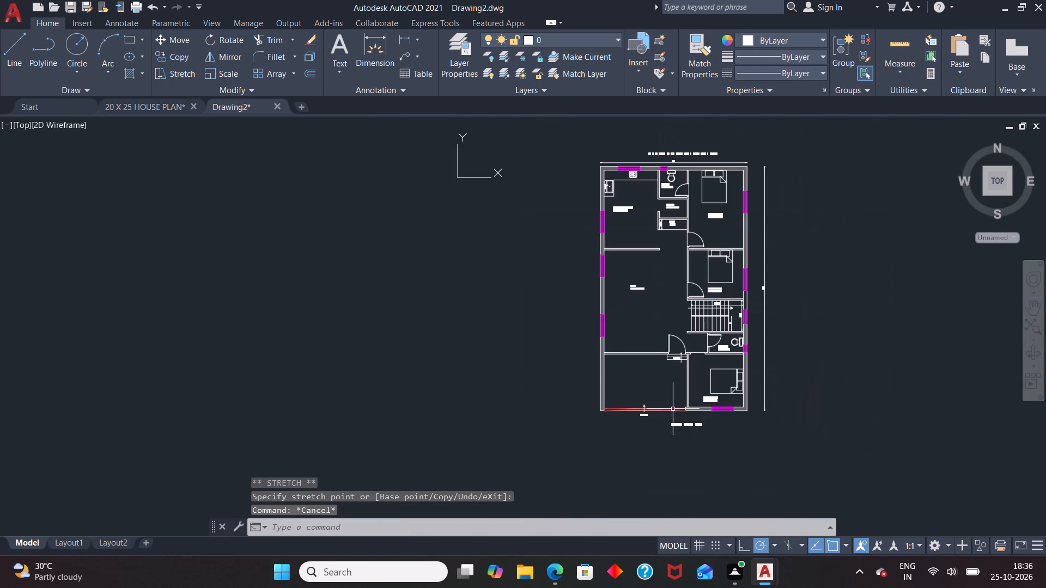
scroll(674, 414, "up", 2)
key("t")
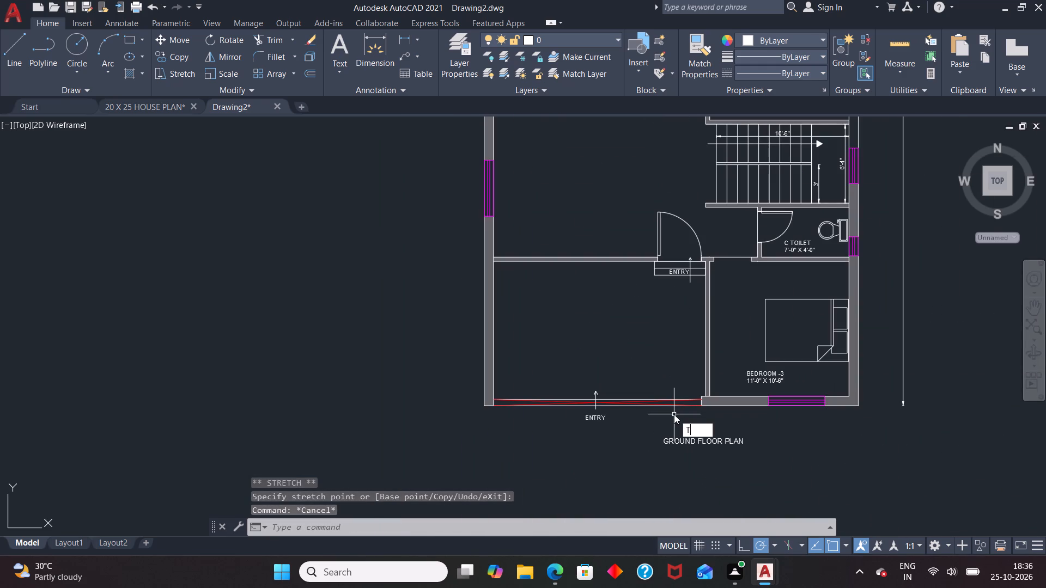
key("Return")
left_click(552, 312)
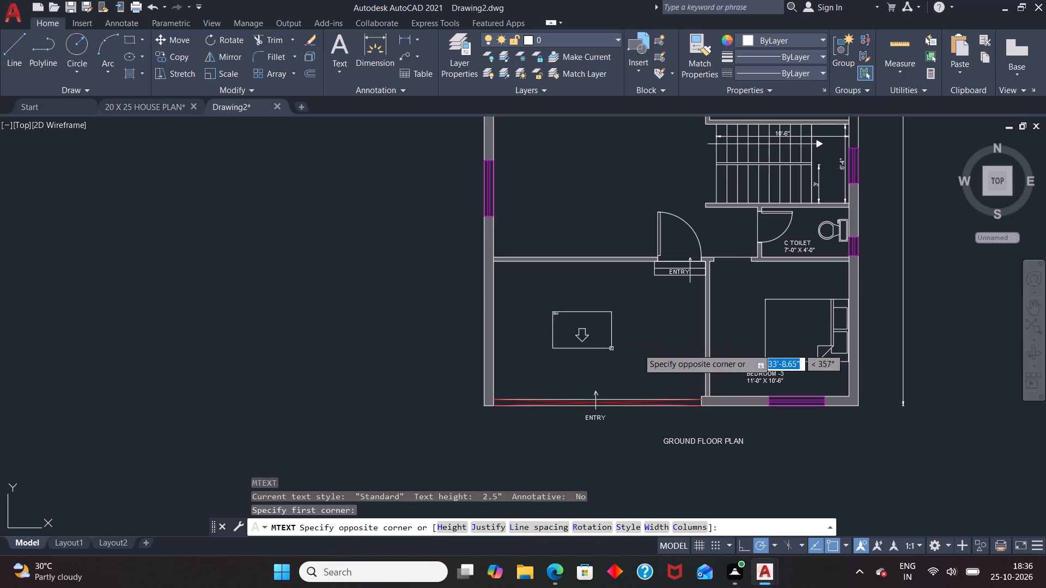
left_click(651, 350)
left_click(163, 55)
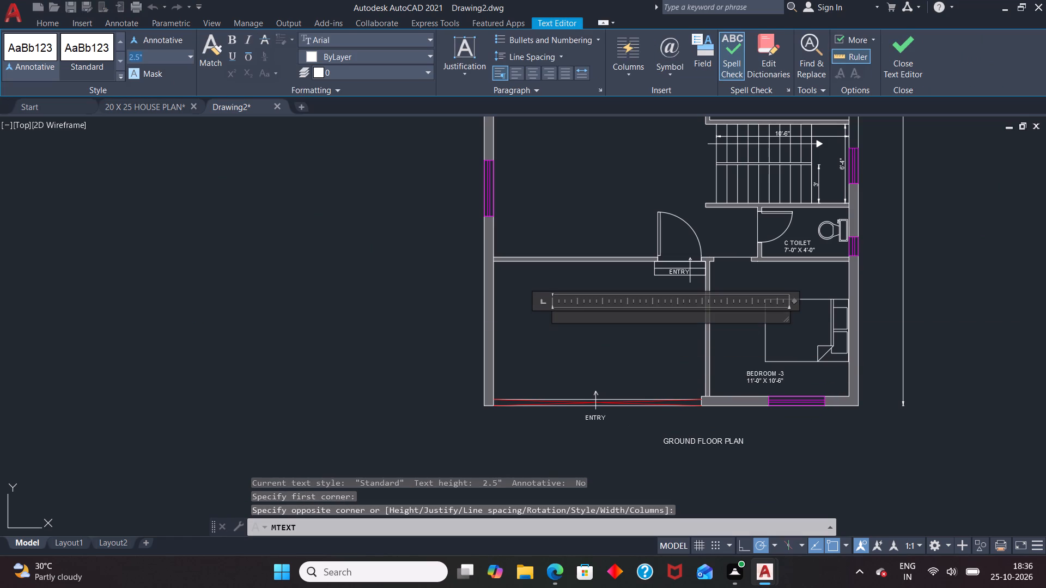
key("Delete")
key("4")
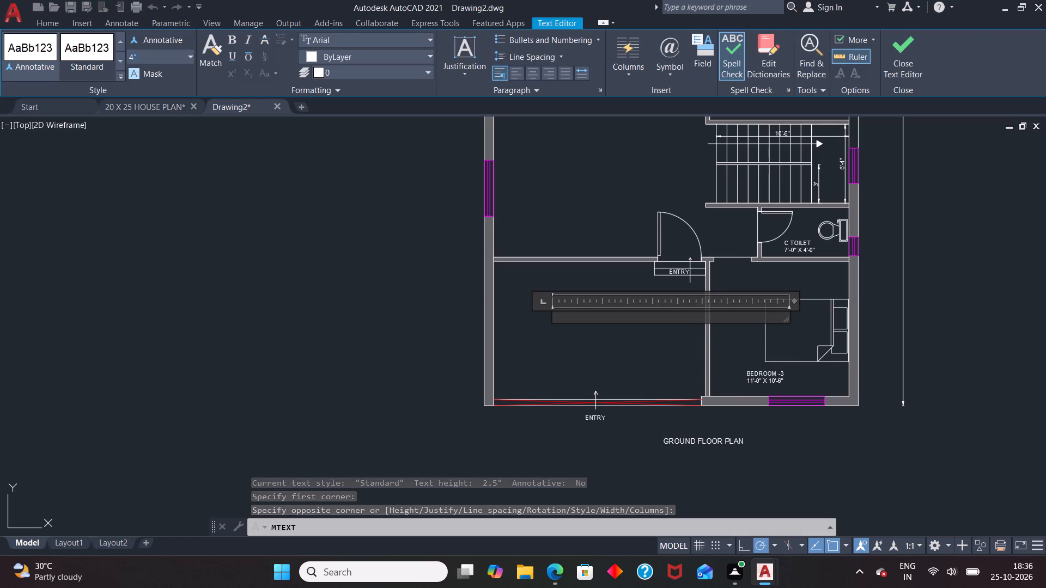
key("Return")
type("PARKING")
key("Return")
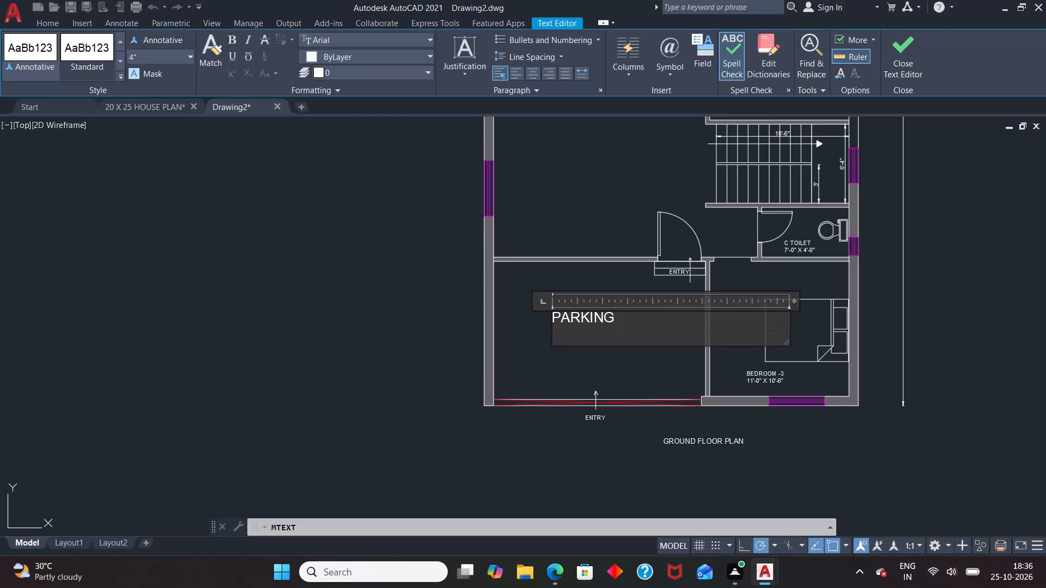
key("1")
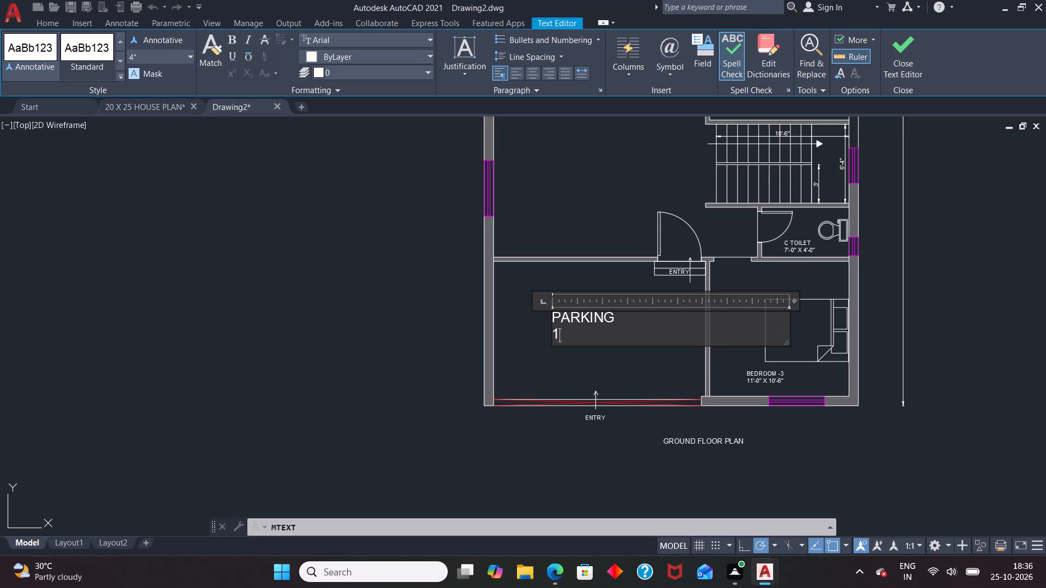
key("4")
key("BackSpace")
key("7")
type("'-1")
type("\" X")
key("space")
key("1")
type("1'-0\"")
left_click(485, 443)
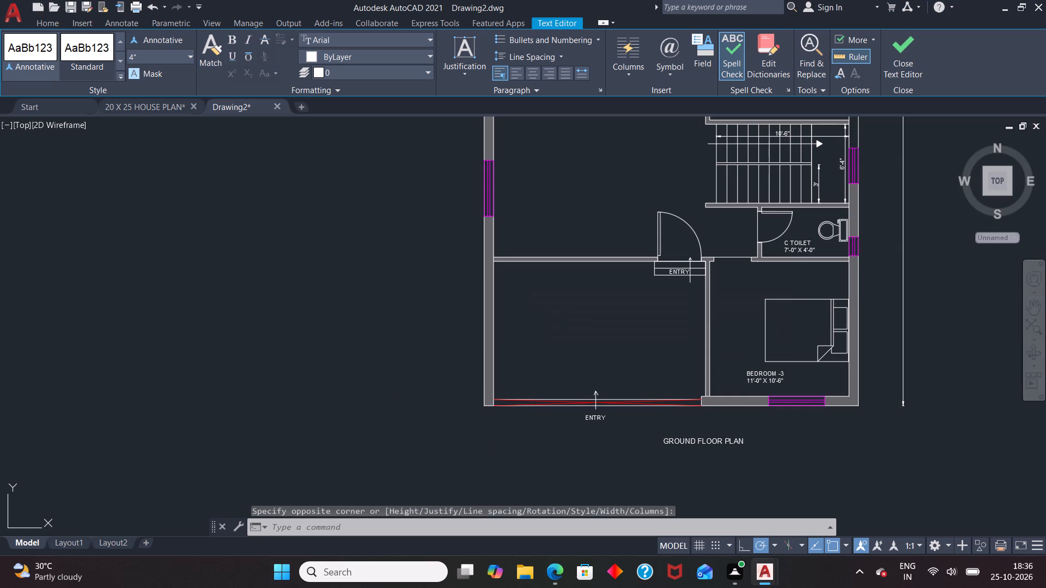
Shift the PARKING label slightly toward the southeast within the parking area.
left_click(572, 319)
left_click(555, 311)
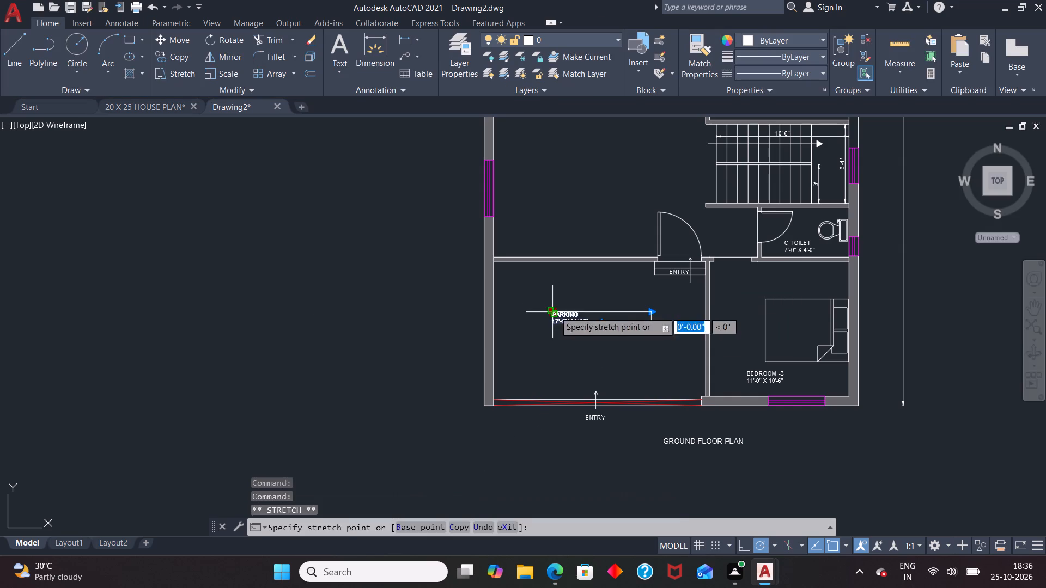
left_click(564, 317)
key("Escape")
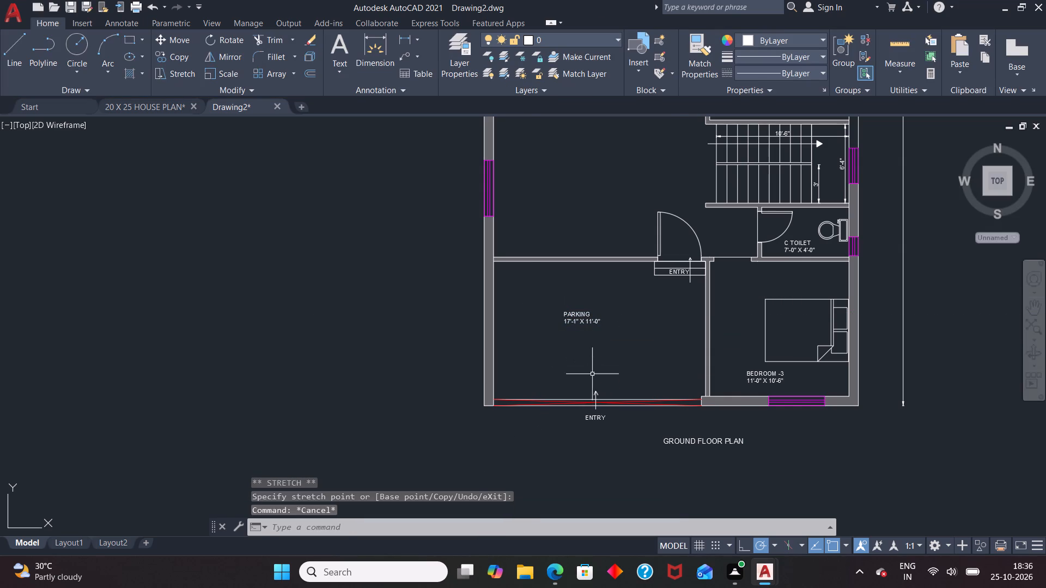
Save the drawing in the Documents folder as 3BHK NORTH FACE HOUSE, in AutoCAD 2018 Drawing format.
scroll(592, 387, "down", 1)
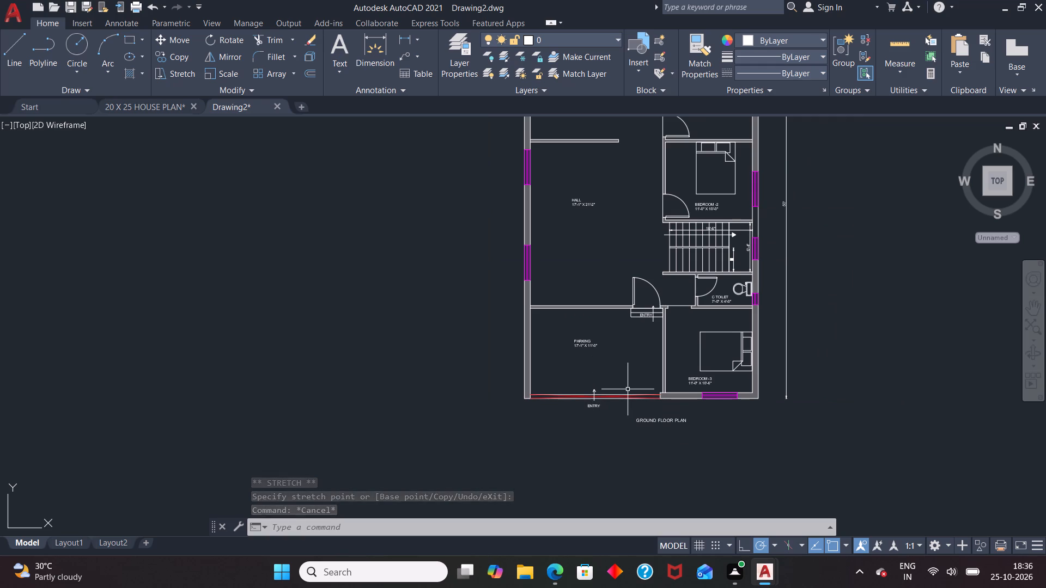
scroll(623, 407, "down", 1)
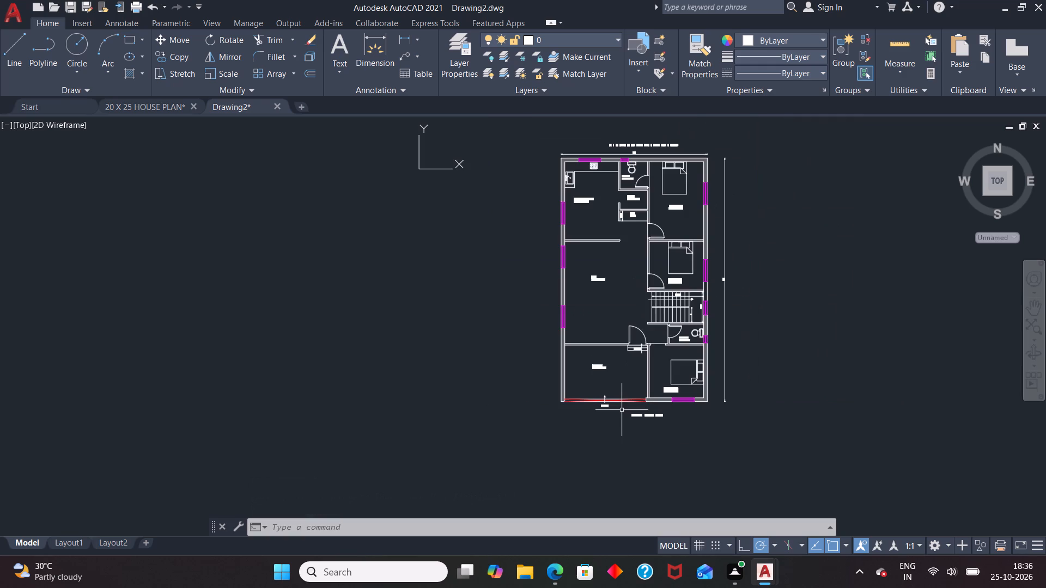
scroll(611, 421, "down", 1)
scroll(600, 396, "up", 2)
scroll(537, 376, "down", 1)
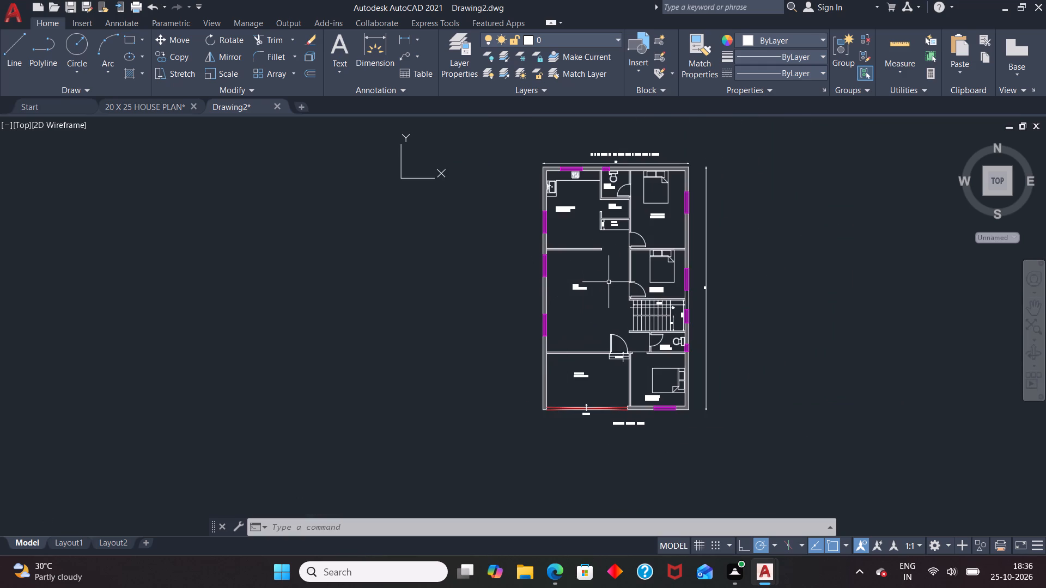
key("ctrl+s")
key("BackSpace")
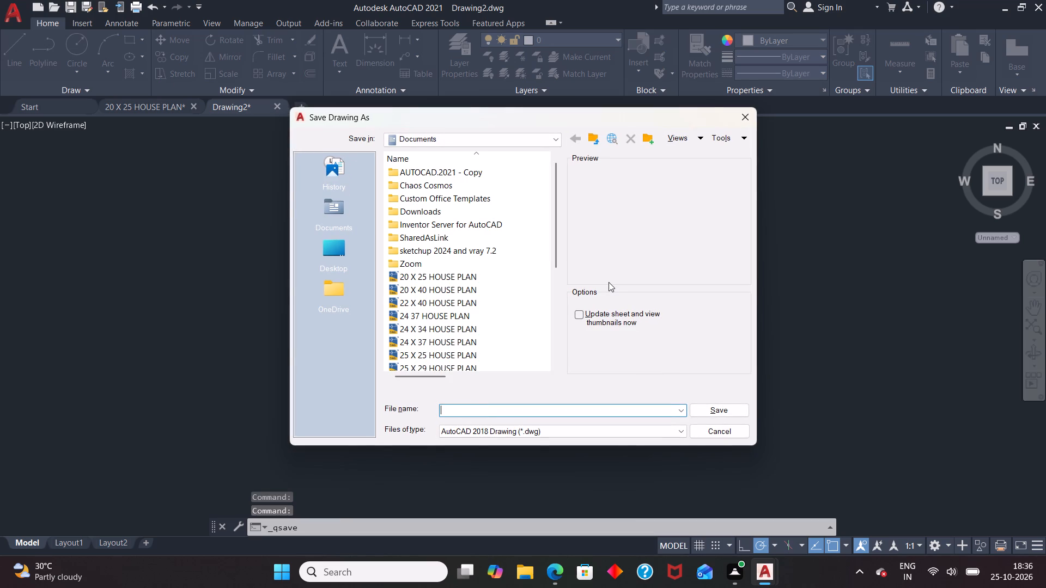
type("3BHK NORTH")
key("space")
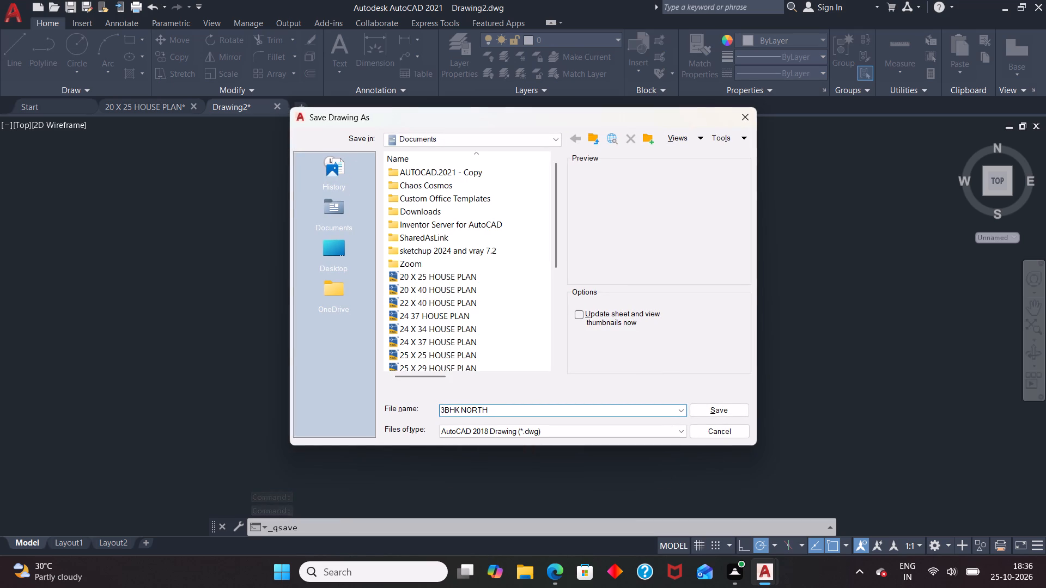
type("FACE HOUSE")
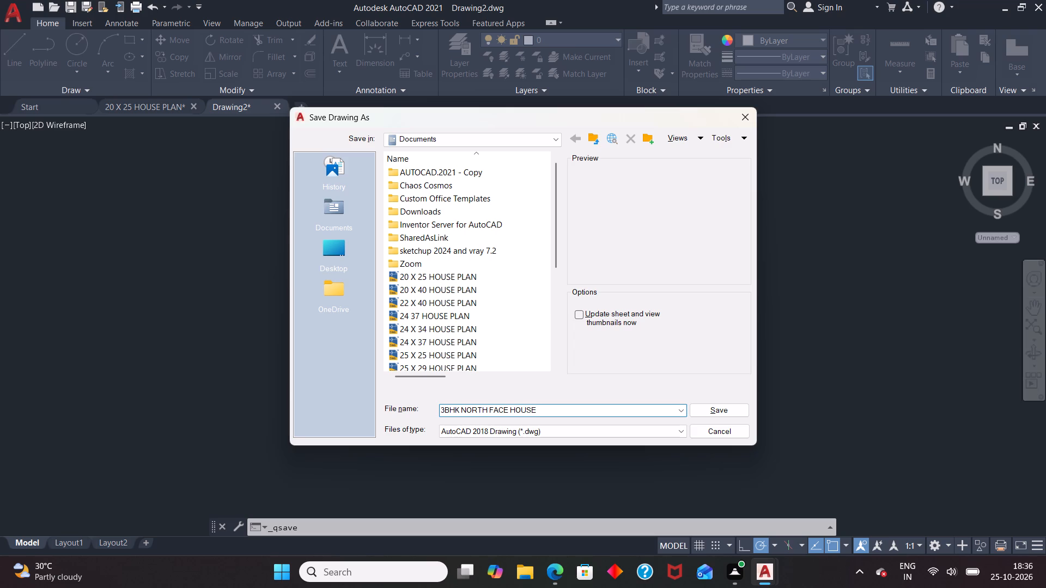
key("Return")
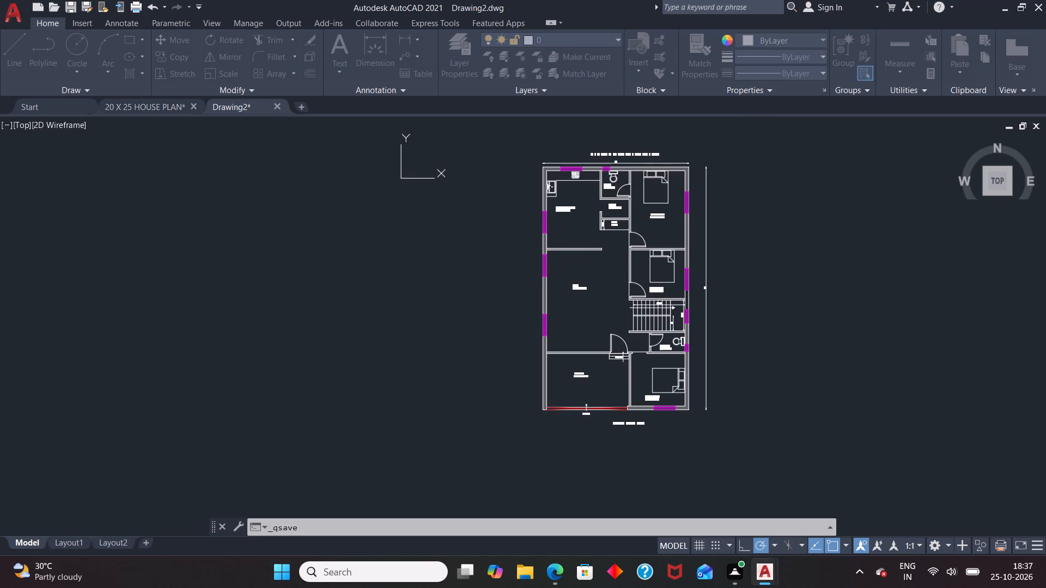
Query the LOGFILENAME system variable for the drawing's log file path.
left_click(623, 529)
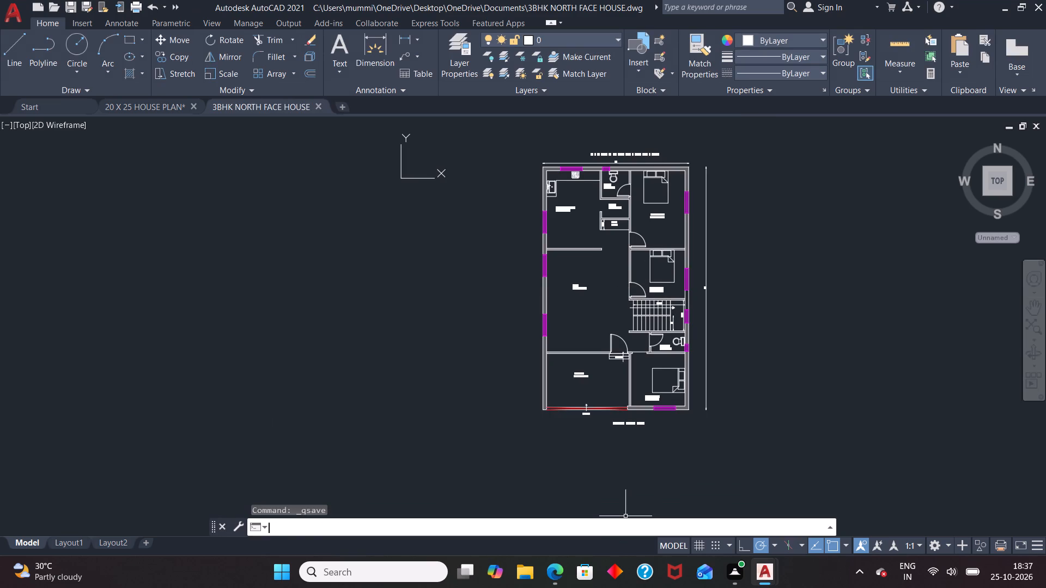
type("LOGFILENAME")
key("Return")
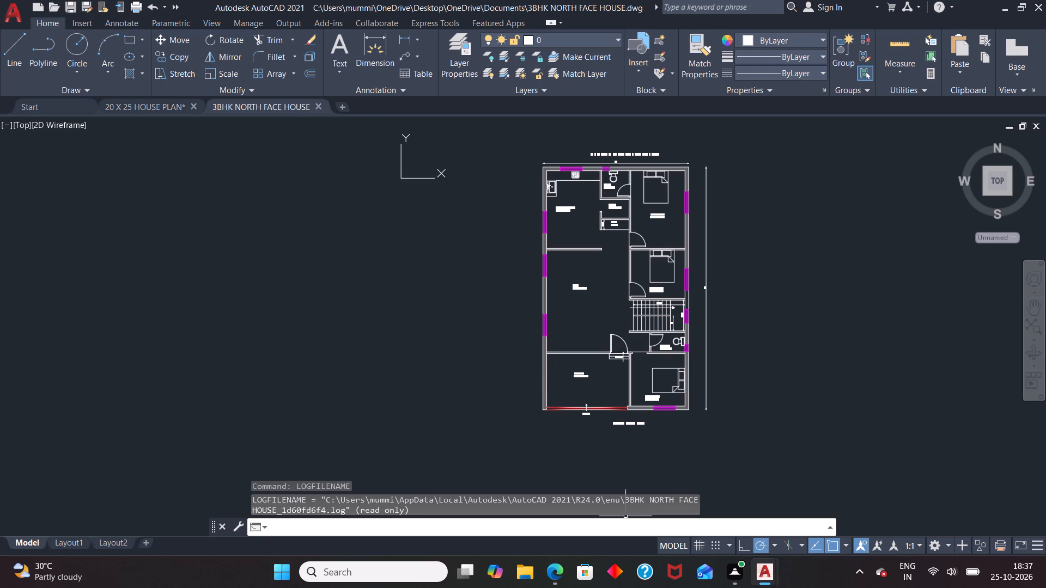
Set up a plot with DWG To PDF.pc3, using 4800 dpi vector and raster quality for the current plot only.
key("ctrl+p")
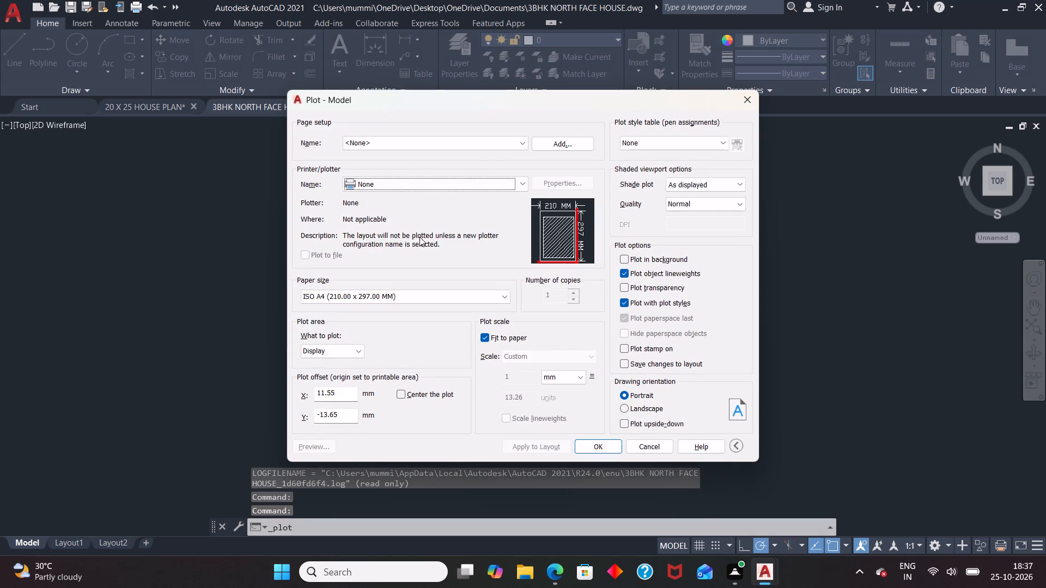
left_click_drag(492, 163, 496, 174)
left_click(497, 181)
left_click(425, 315)
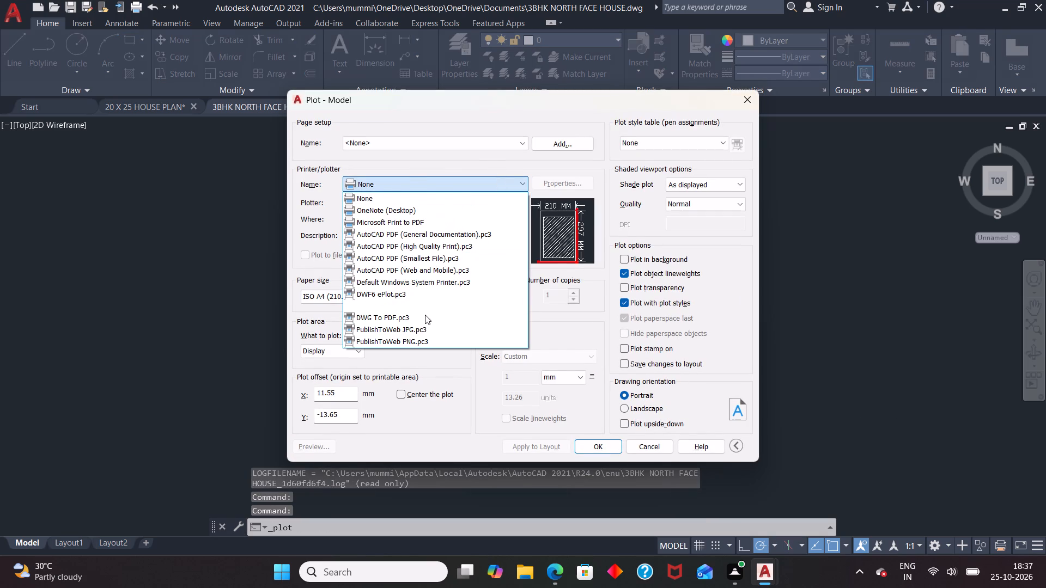
left_click(506, 255)
left_click(521, 223)
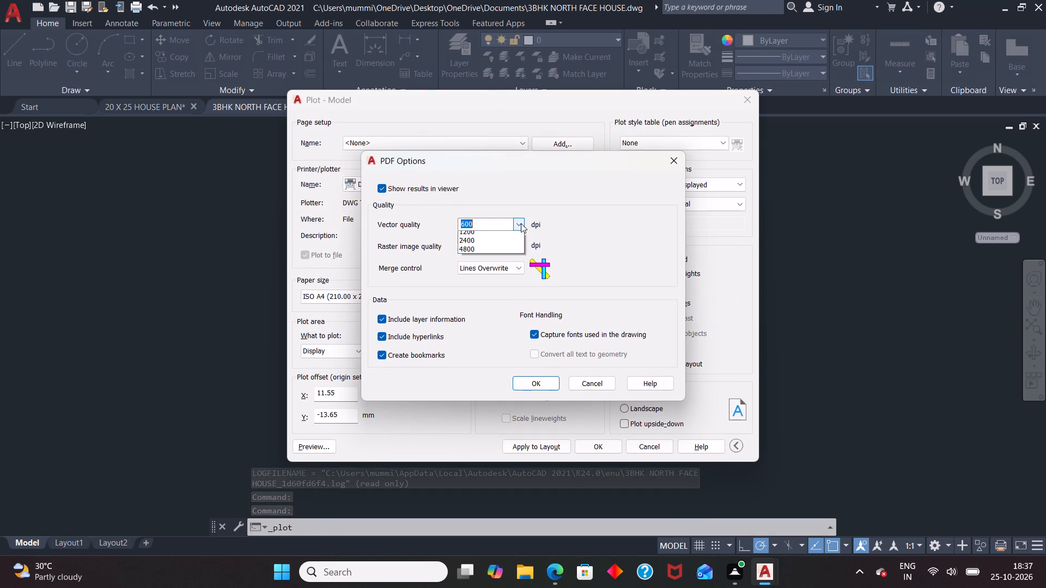
left_click(485, 304)
left_click(519, 245)
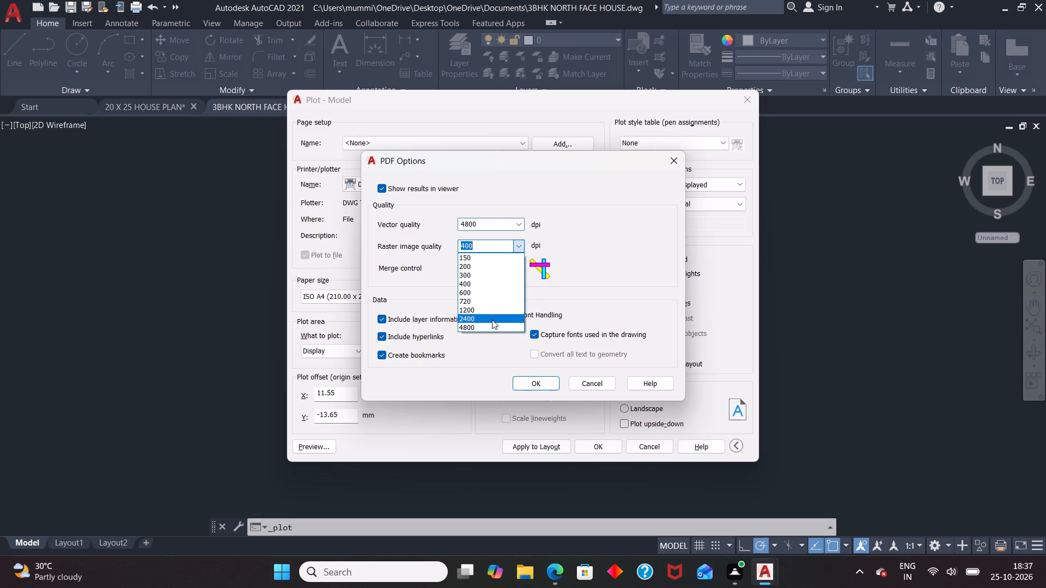
left_click(482, 327)
left_click(534, 381)
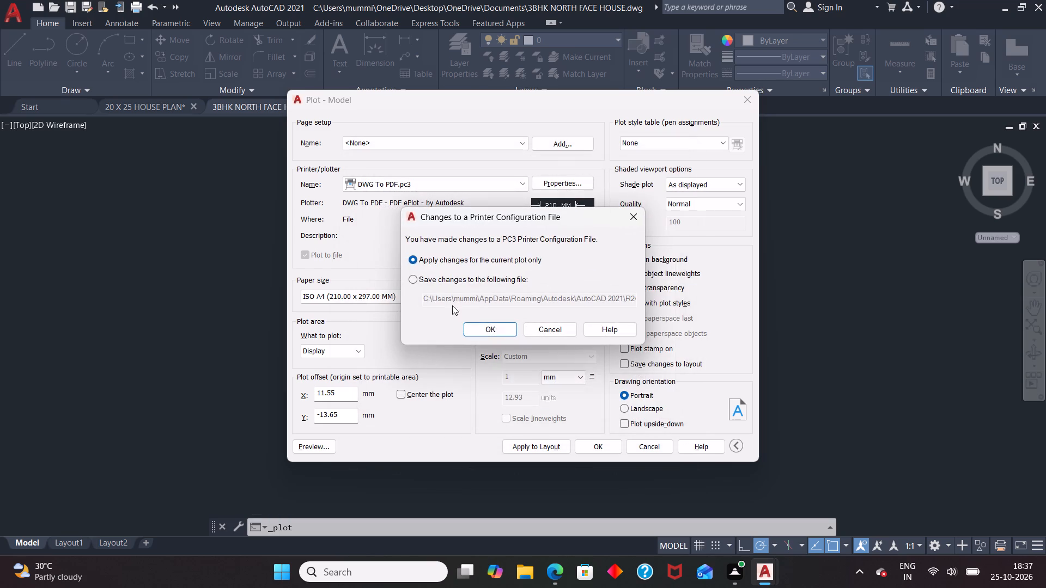
left_click(497, 332)
Set the plot to ISO full bleed A3 (420.00 x 297.00 MM), centred, with the acad.ctb plot style and Maximum shaded viewport quality.
left_click(480, 296)
scroll(401, 485, "up", 5)
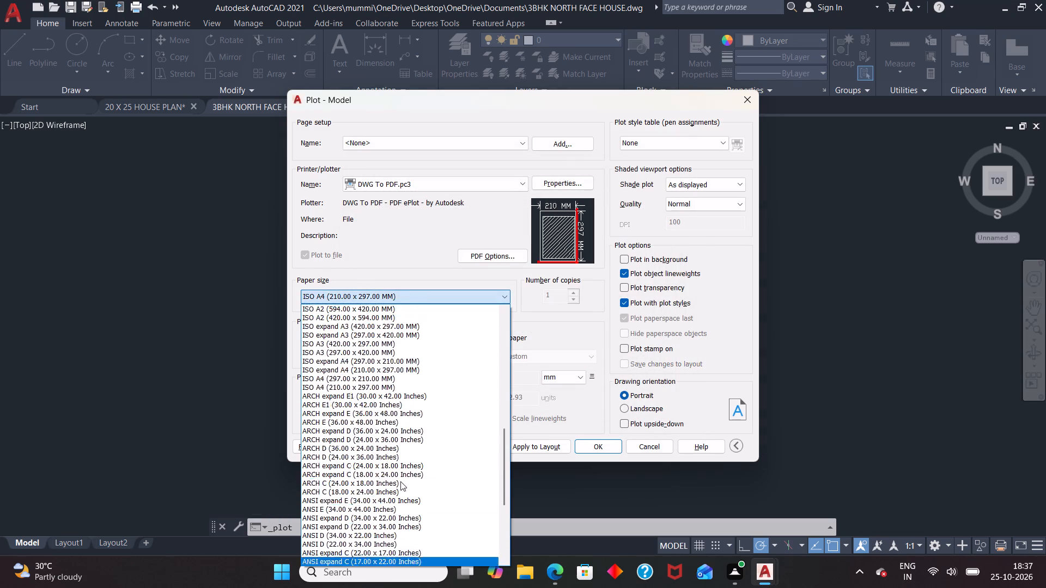
scroll(400, 481, "up", 7)
scroll(403, 395, "up", 11)
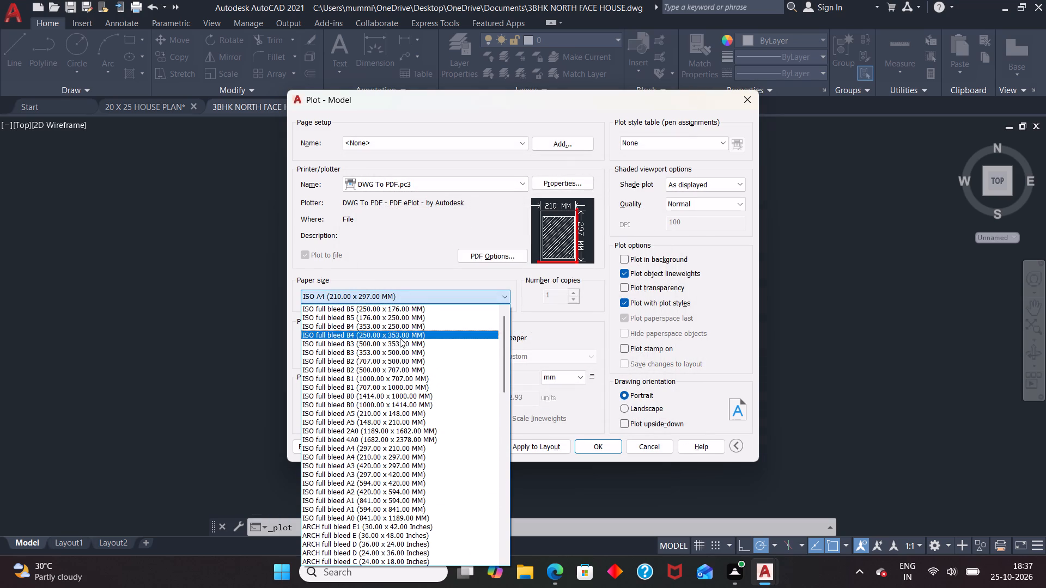
left_click(412, 467)
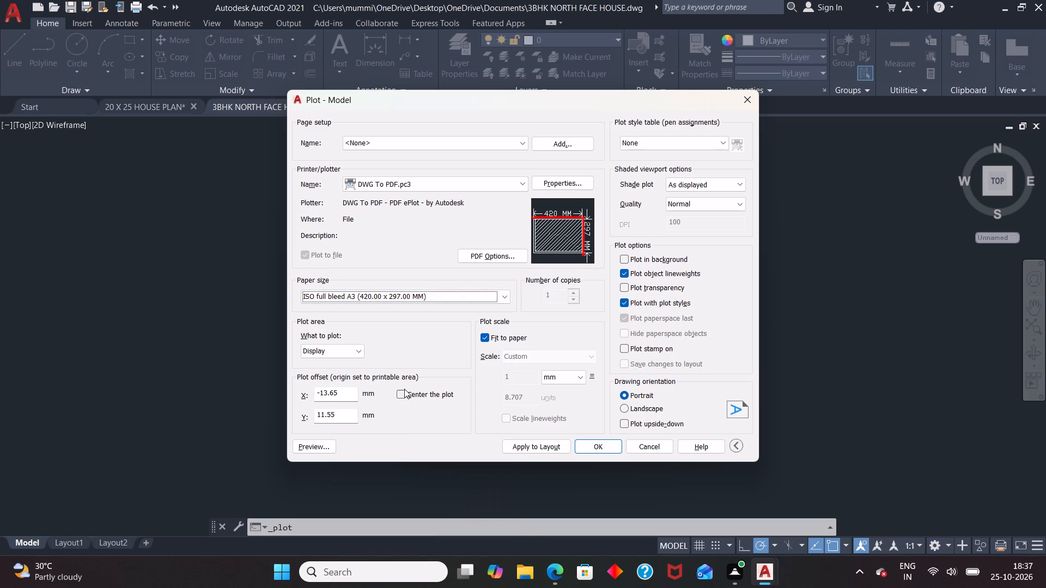
left_click(404, 397)
left_click(692, 145)
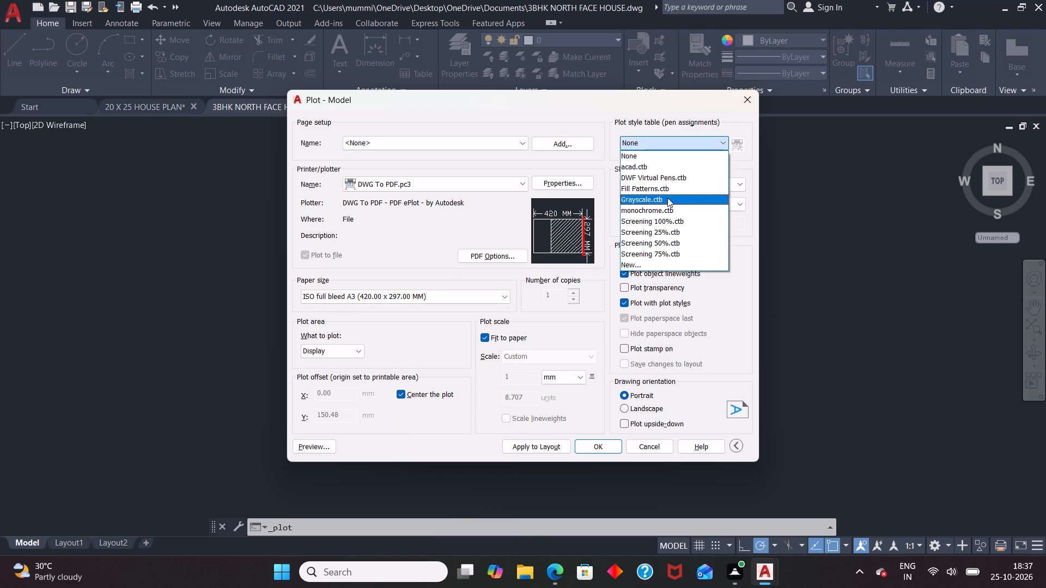
left_click(673, 169)
left_click(519, 316)
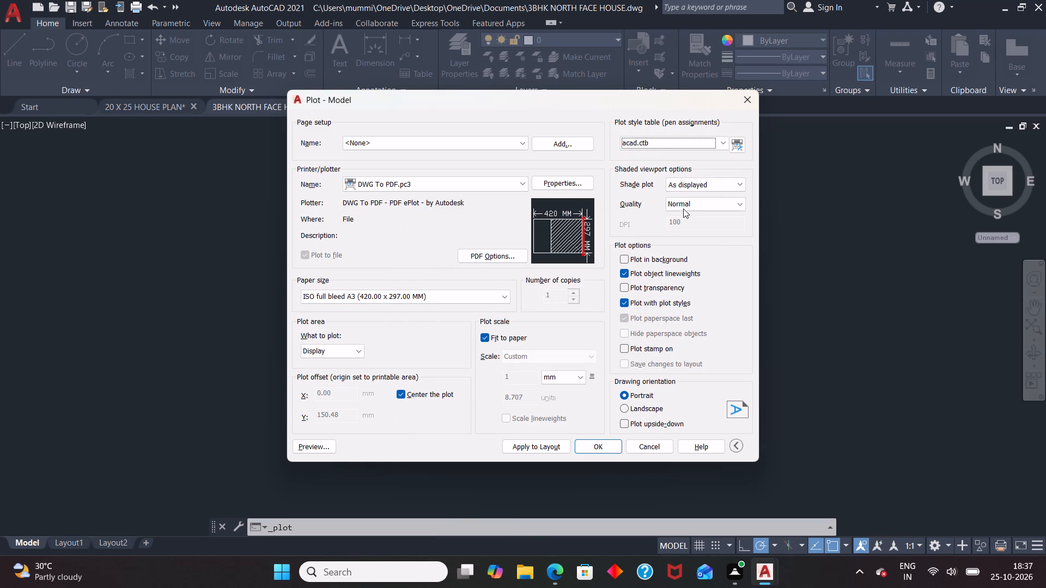
left_click(684, 206)
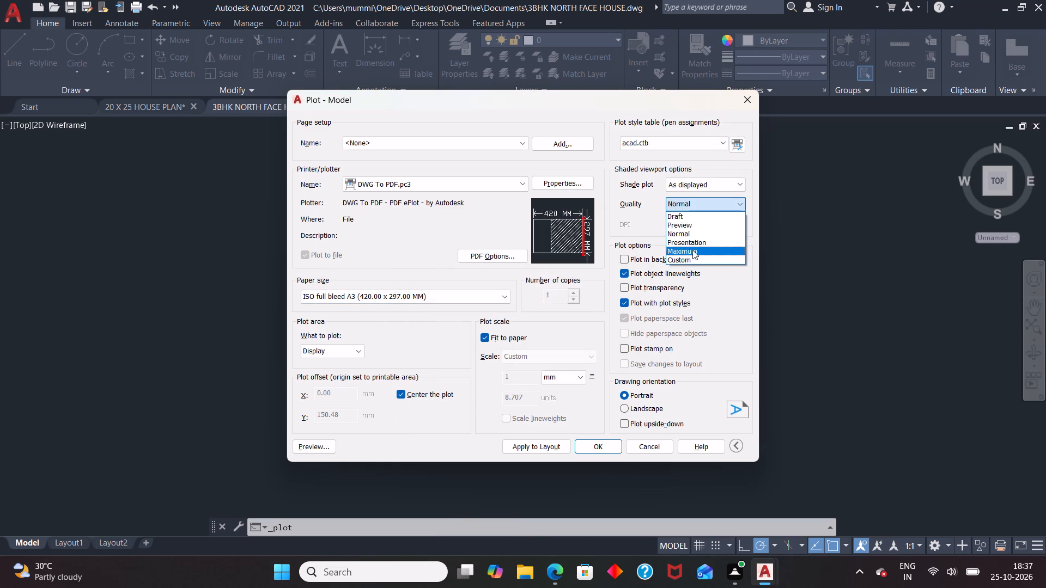
left_click(692, 250)
Plot a window enclosing the whole plan with its titles and dimensions, saving the PDF under the suggested name.
left_click(354, 345)
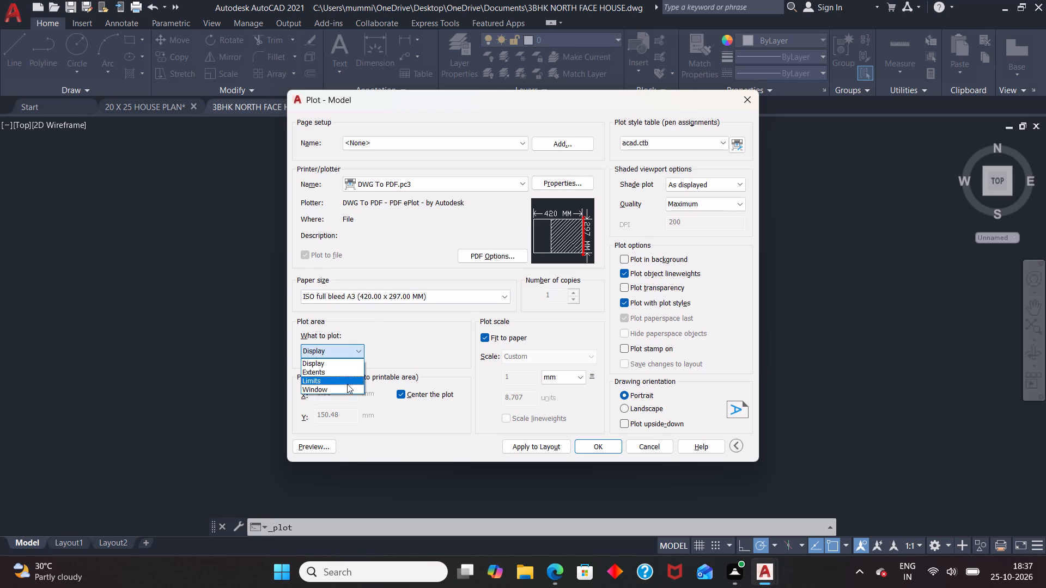
left_click(345, 388)
left_click_drag(487, 128, 645, 345)
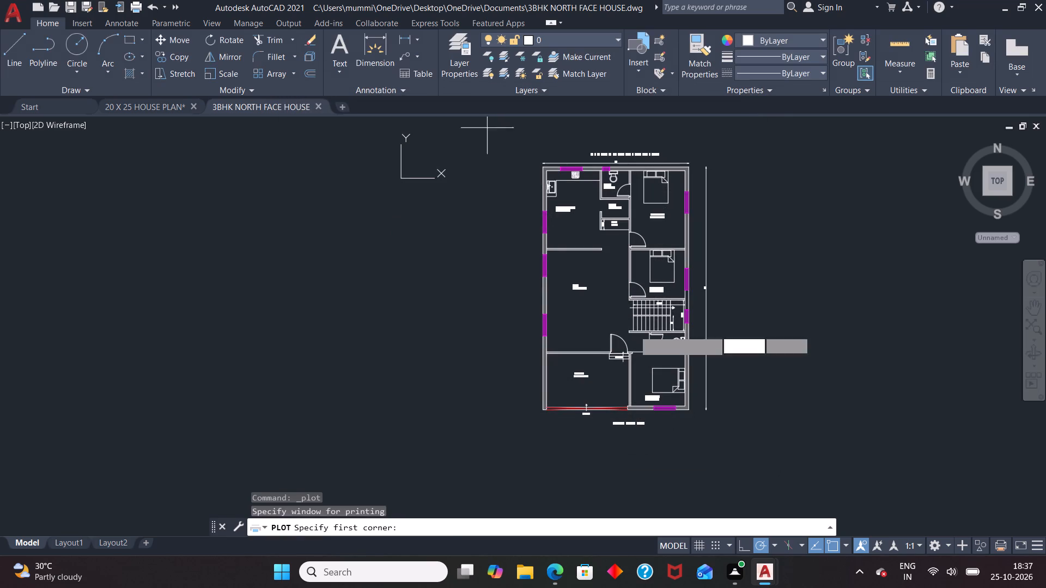
left_click_drag(645, 345, 776, 458)
left_click(776, 458)
left_click(604, 443)
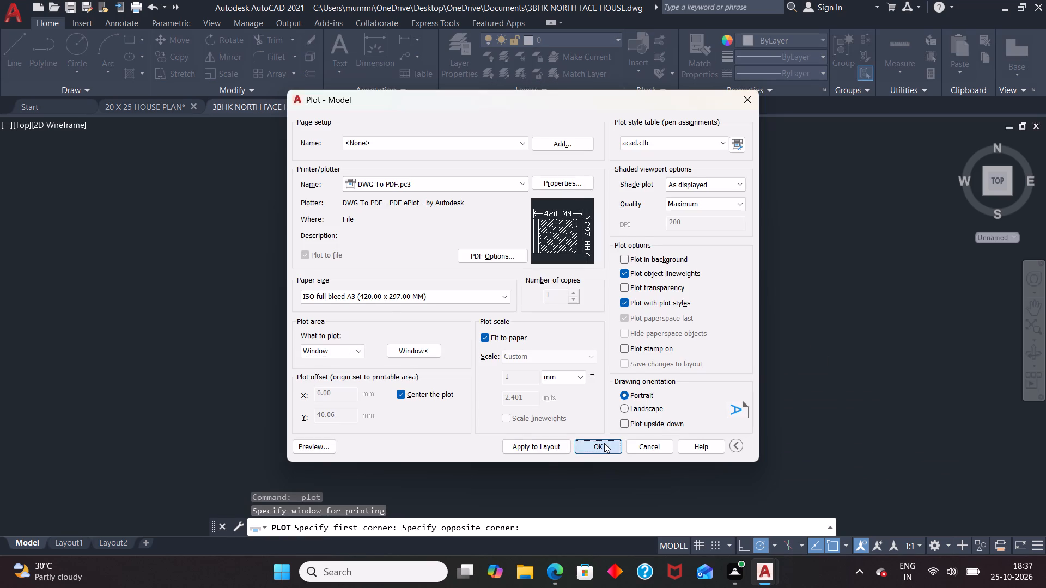
left_click(739, 411)
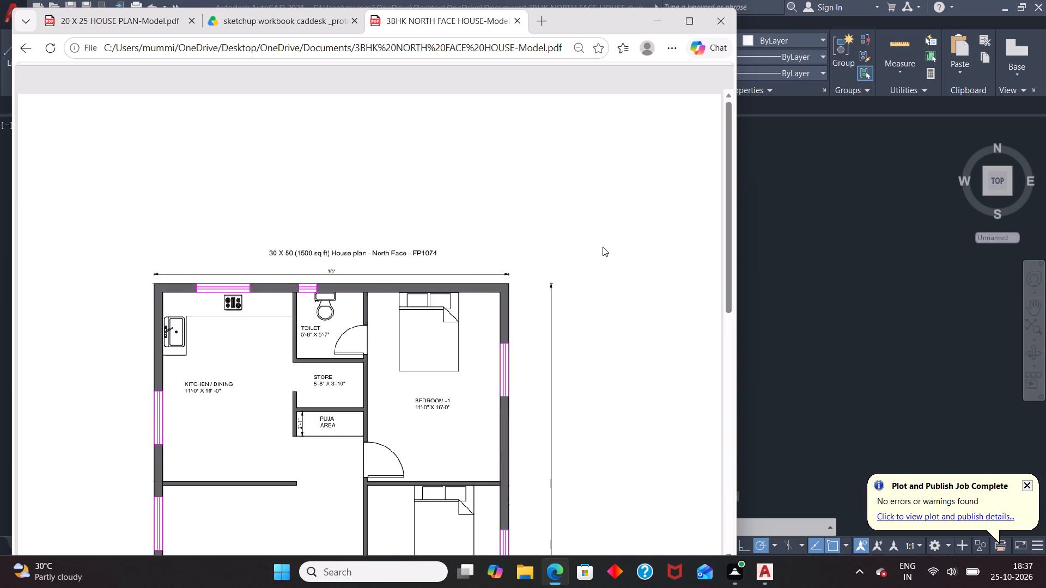
Review the plotted house plan in the PDF viewer and close the viewer.
scroll(596, 281, "down", 3)
left_click(721, 22)
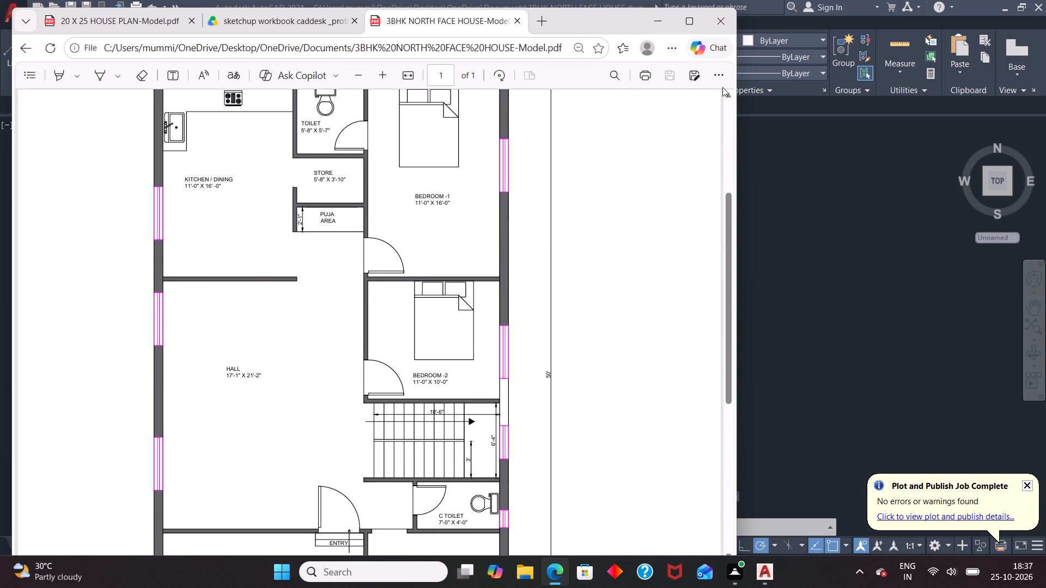
left_click(721, 22)
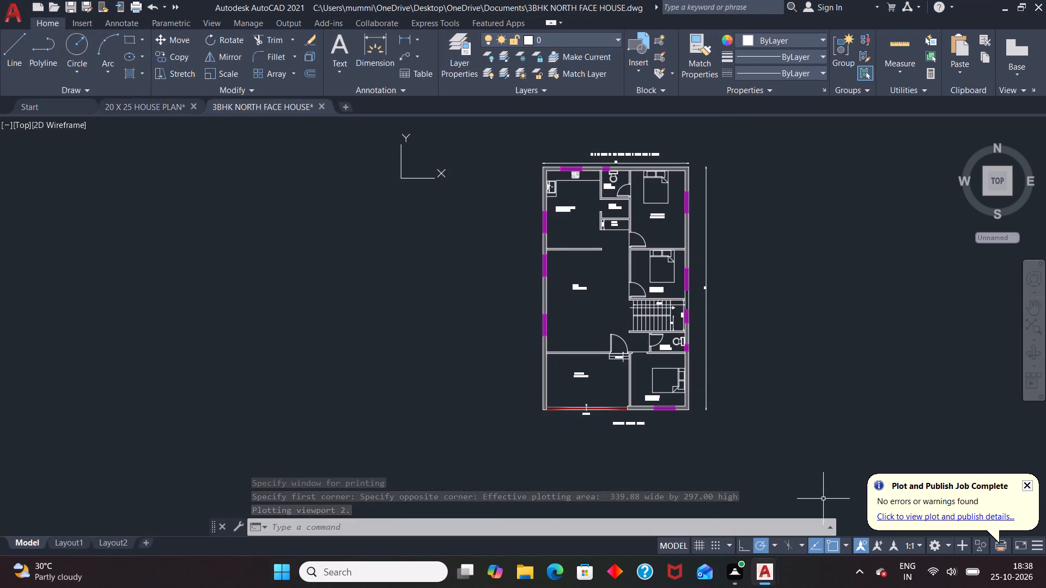